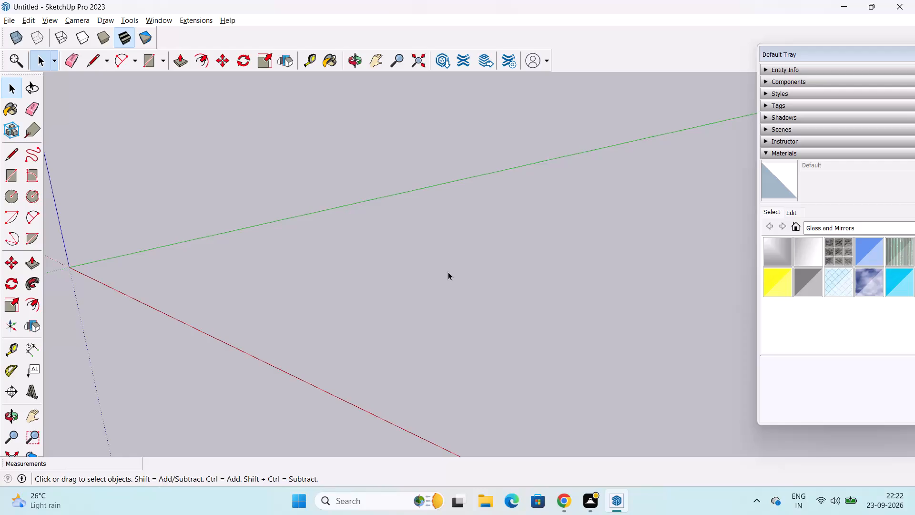
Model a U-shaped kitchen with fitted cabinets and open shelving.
Draw a 10' by 10' rectangle on the ground plane between the red and green axes.
middle_click_drag(456, 263, 447, 265, "shift")
left_click(9, 174)
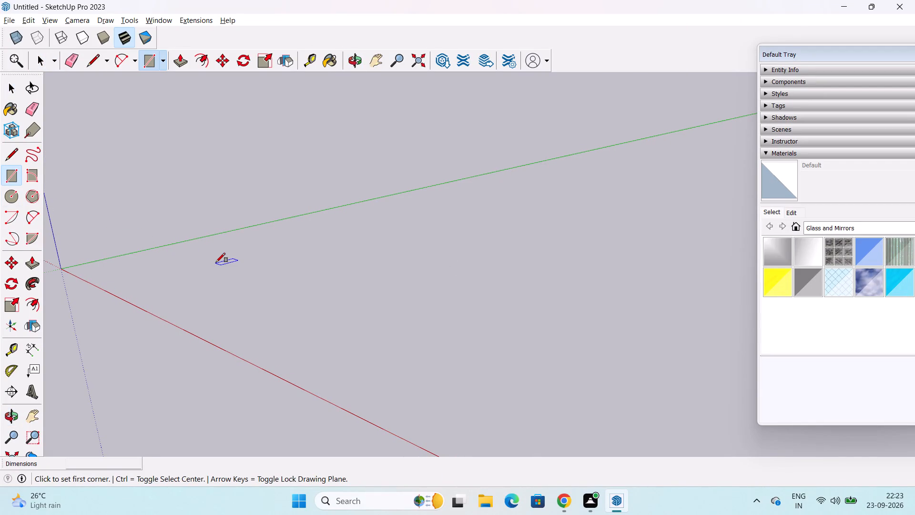
left_click(216, 261)
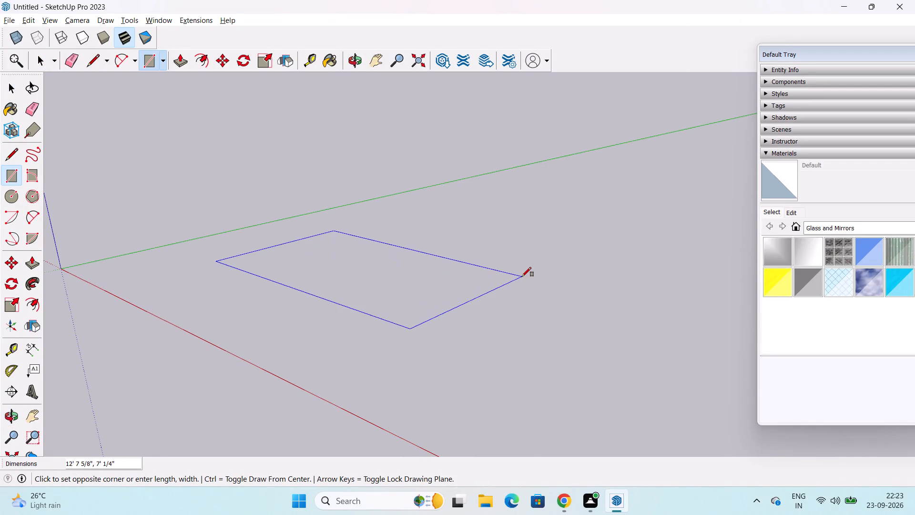
type("10'")
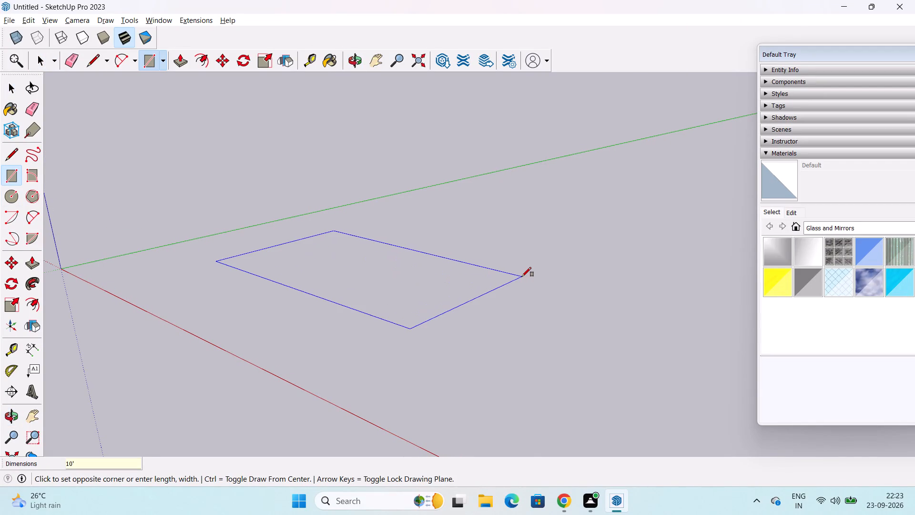
key("comma")
type("10'")
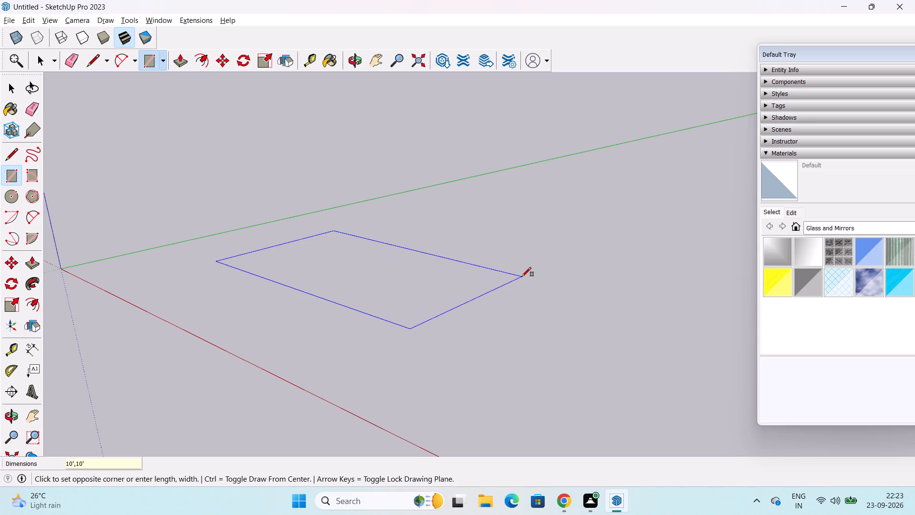
key("Return")
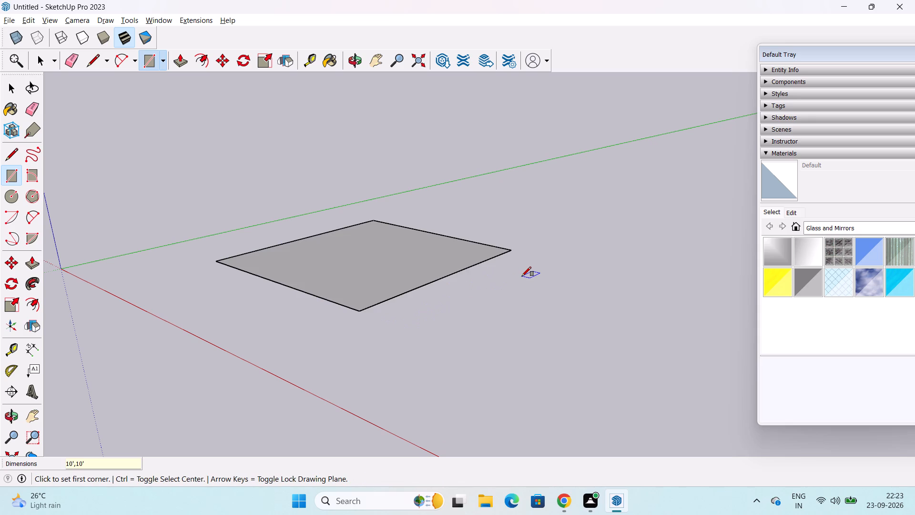
Push/Pull the square face up 6" to make a floor slab.
middle_click_drag(481, 341, 612, 402)
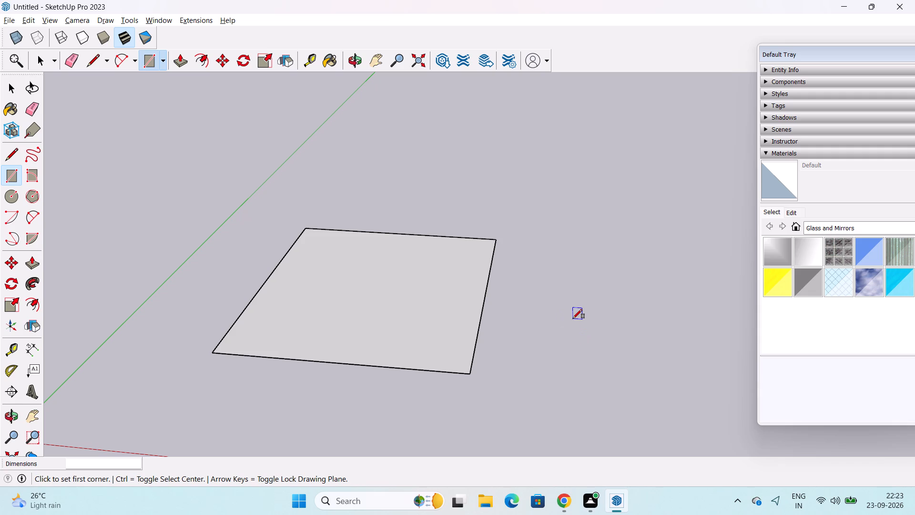
middle_click_drag(516, 322, 490, 258)
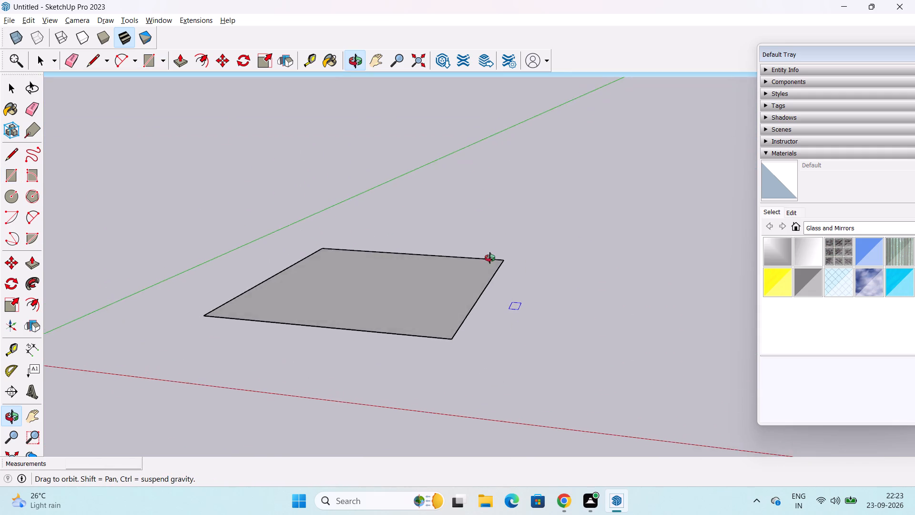
middle_click_drag(490, 258, 447, 360)
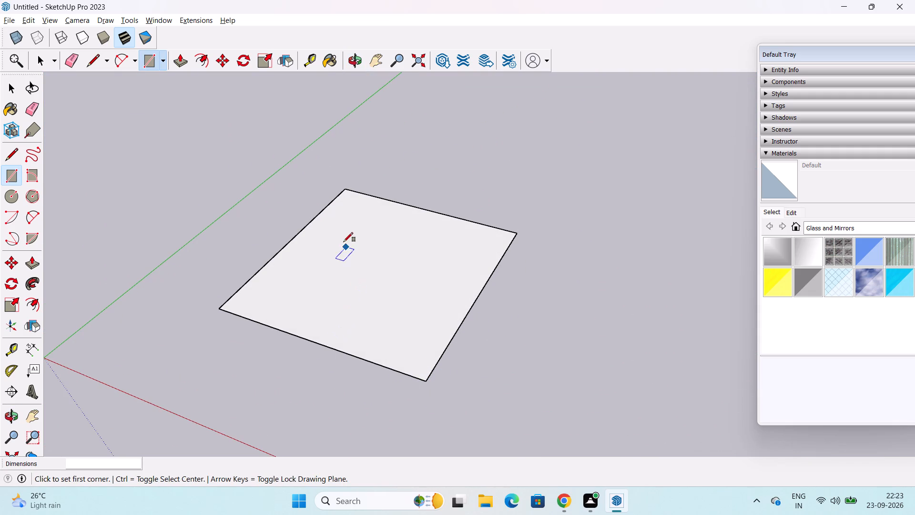
middle_click_drag(348, 246, 368, 253)
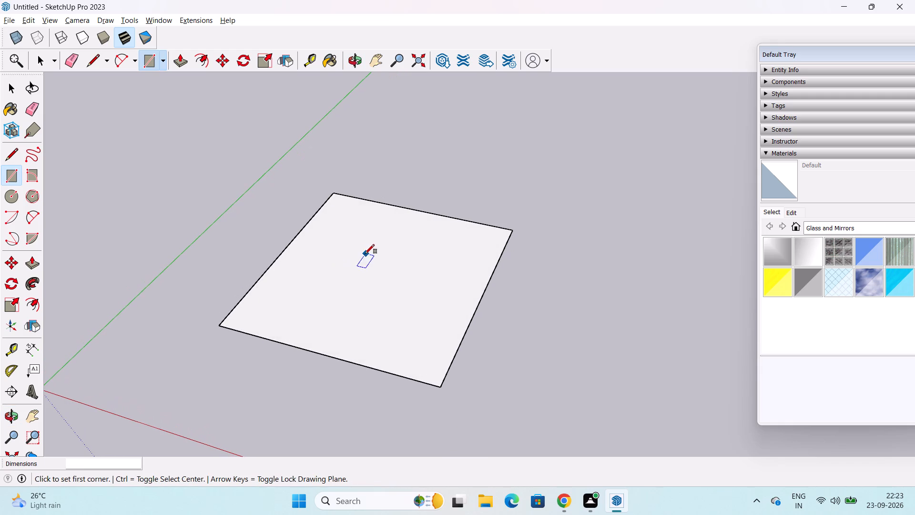
key("space")
key("p")
left_click(380, 257)
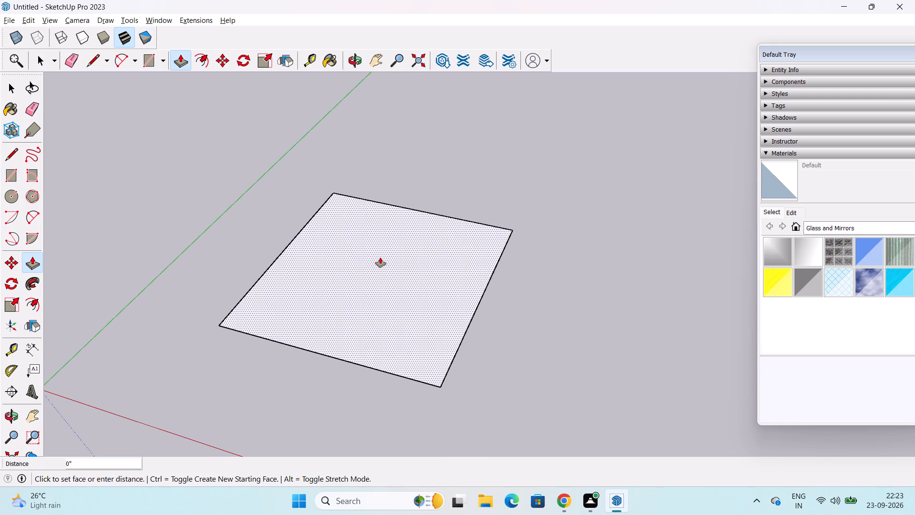
type("6\"")
key("Return")
middle_click_drag(388, 245, 437, 172)
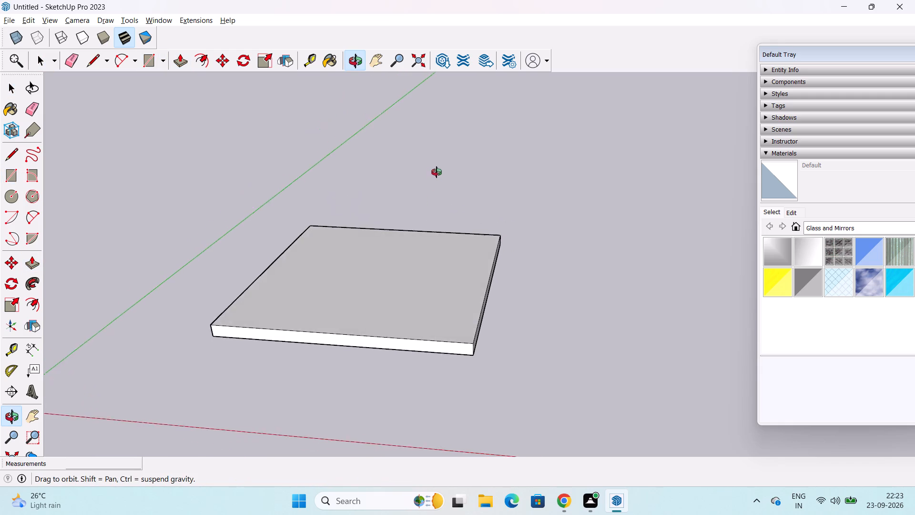
middle_click_drag(437, 172, 421, 244)
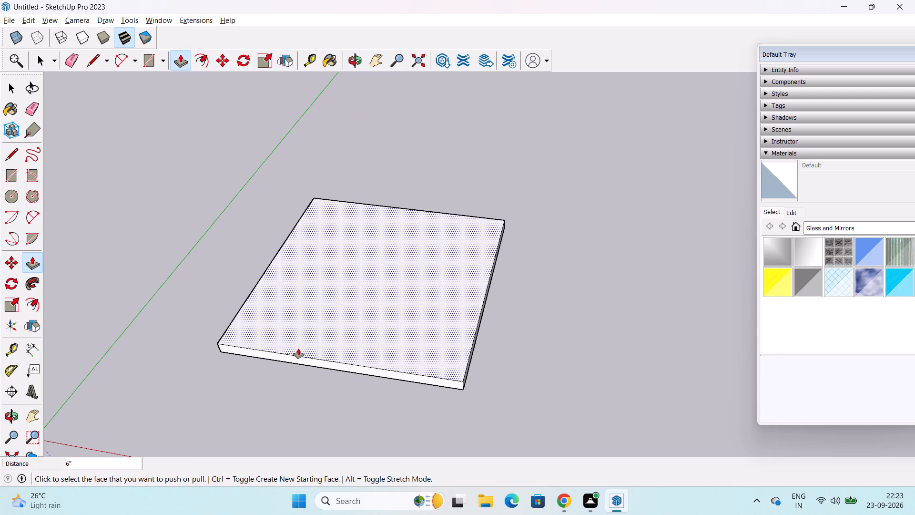
key("space")
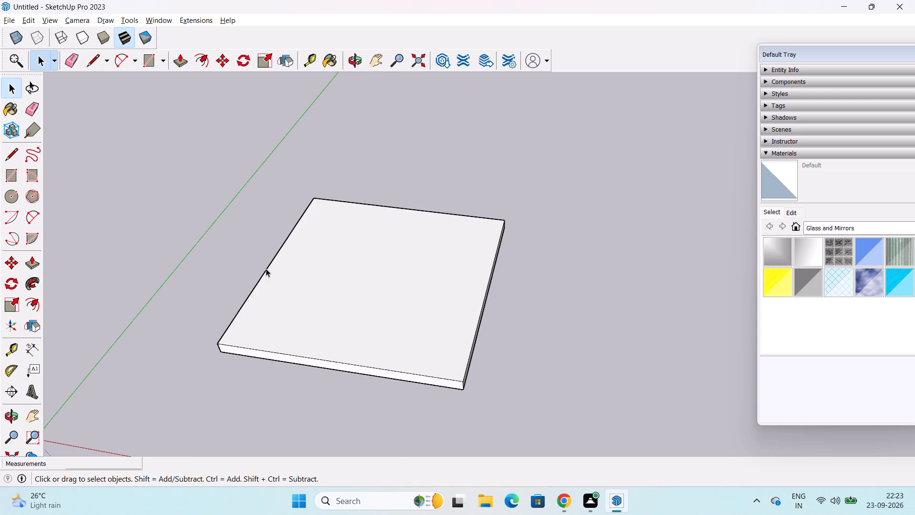
Copy the left edge of the slab's top face 6" inward.
left_click(255, 285)
key("m")
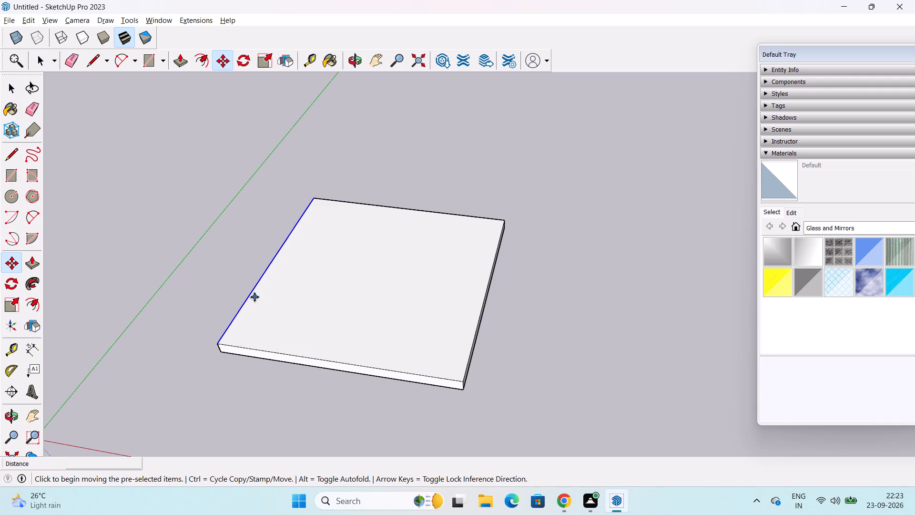
left_click(216, 342)
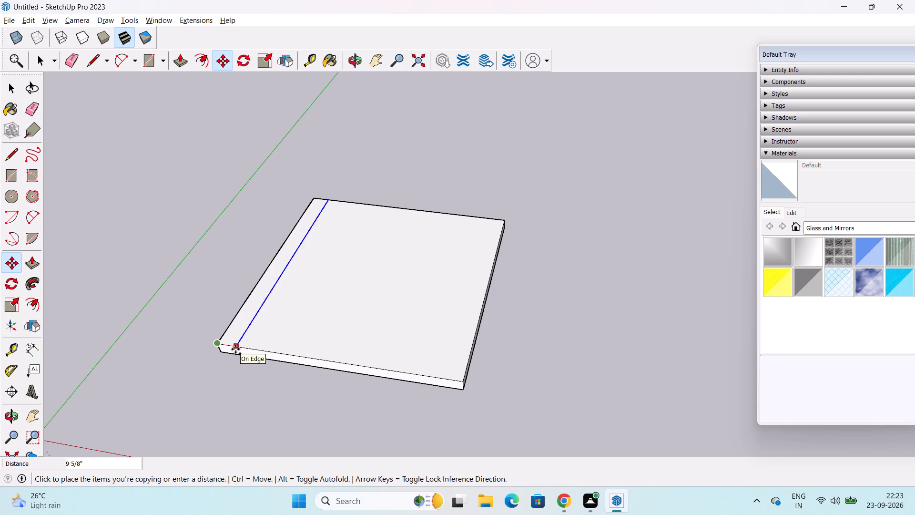
key("6")
key("shift+quotedbl")
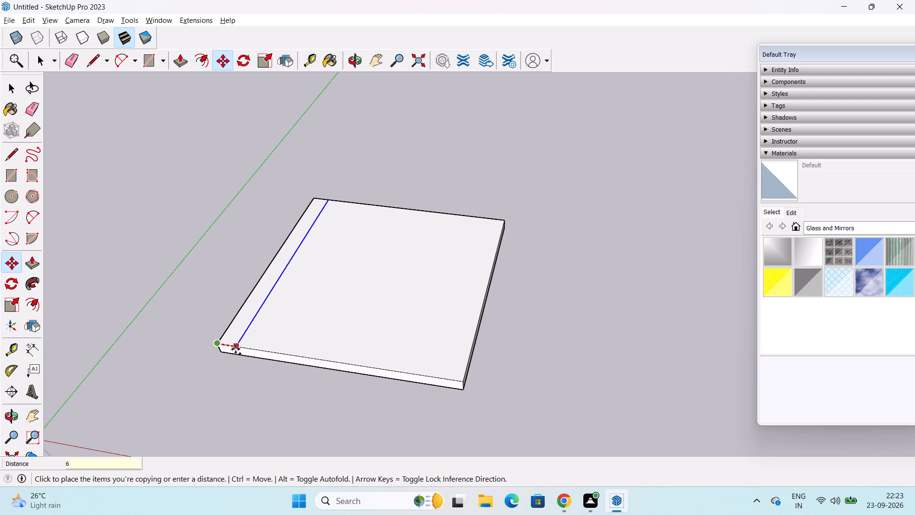
key("Return")
key("space")
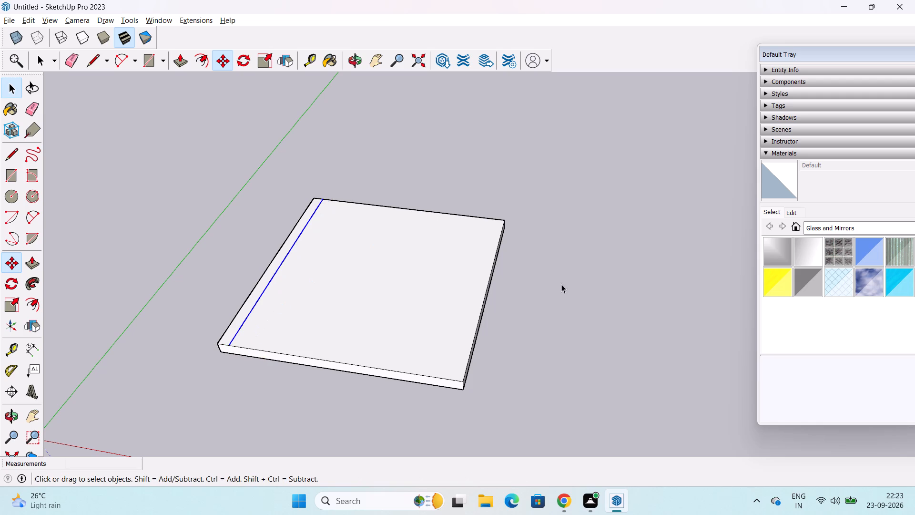
Copy the right edge of the slab's top face 6" inward.
left_click(475, 340)
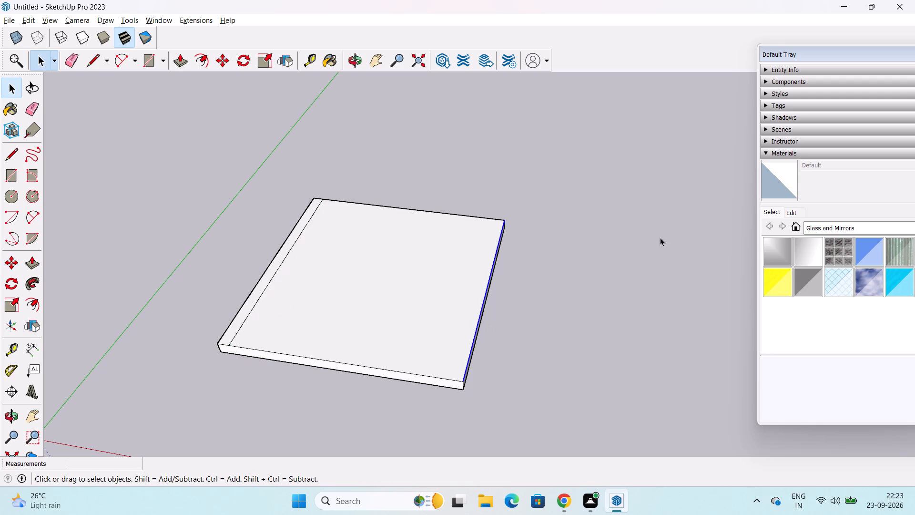
scroll(715, 192, "left", 8)
scroll(715, 190, "right", 1)
scroll(715, 190, "left", 1)
key("m")
scroll(568, 296, "up", 4)
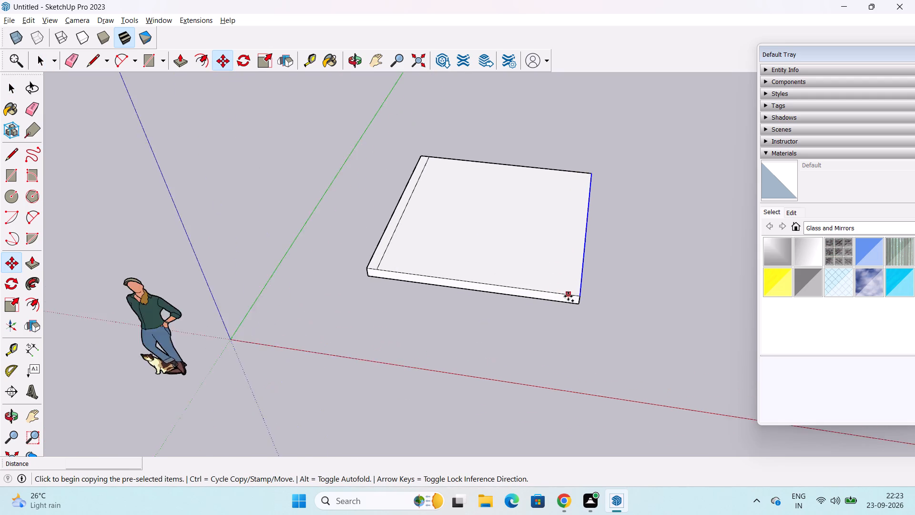
scroll(568, 296, "up", 2)
left_click(579, 295)
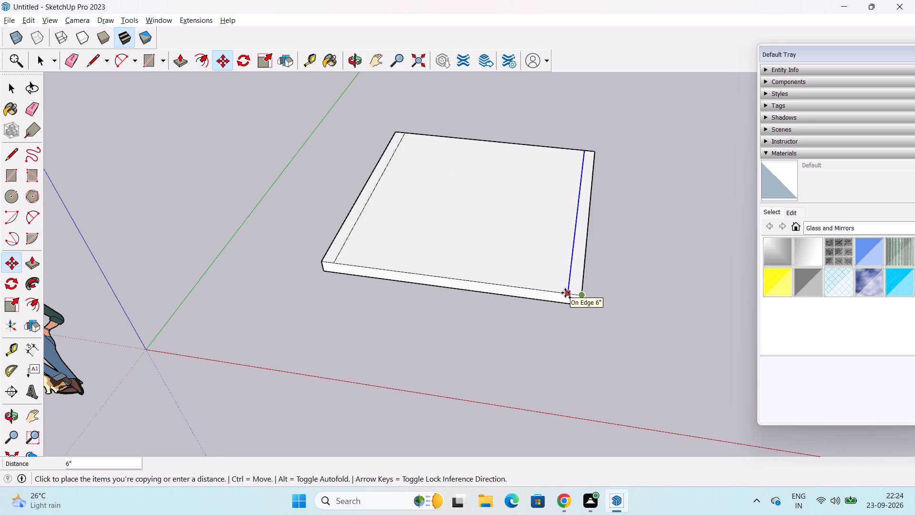
left_click(565, 293)
key("space")
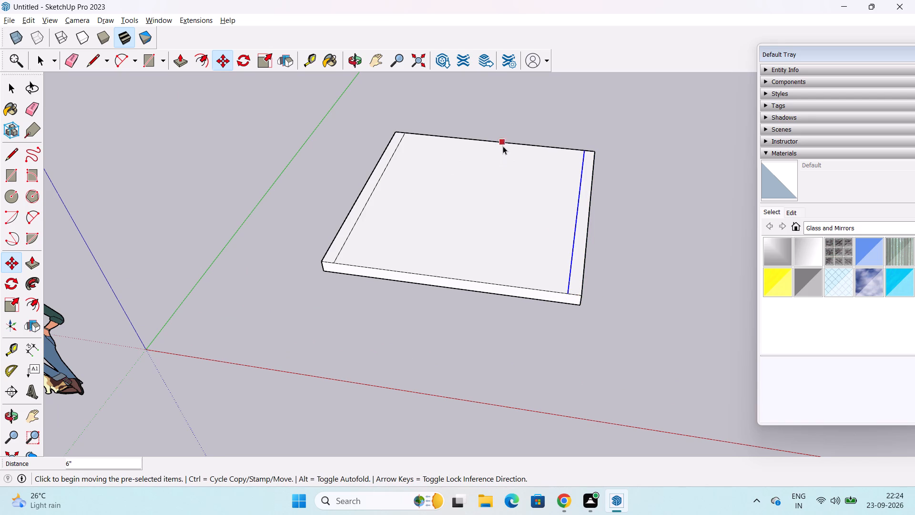
Copy the back edge of the slab's top face 6" inward, between the two side lines.
left_click(519, 143)
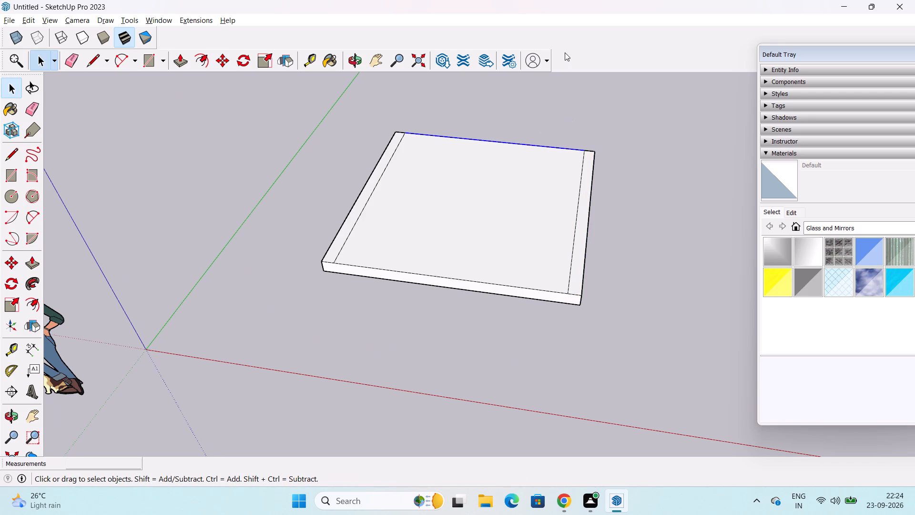
key("m")
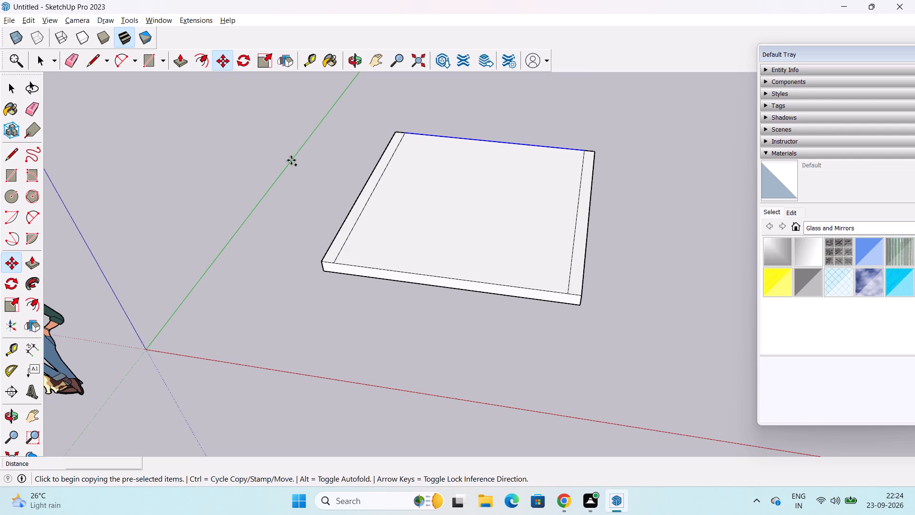
left_click(585, 156)
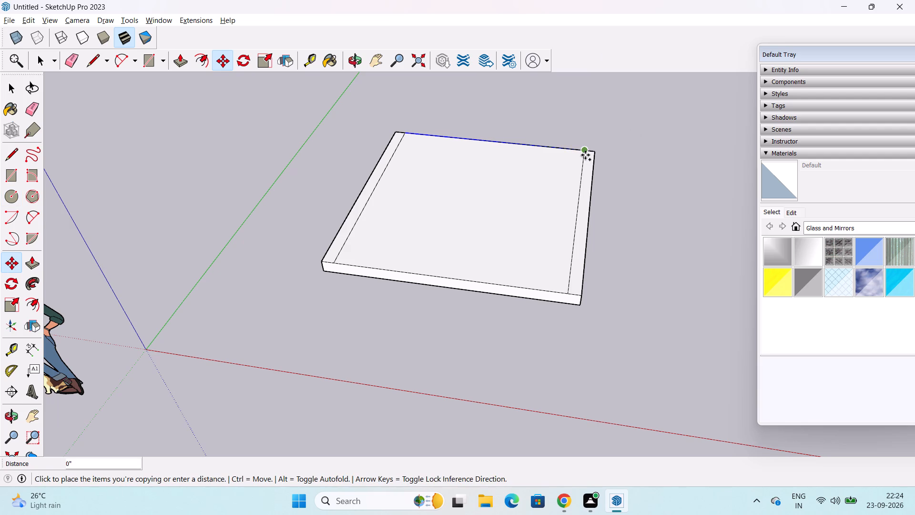
left_click(585, 161)
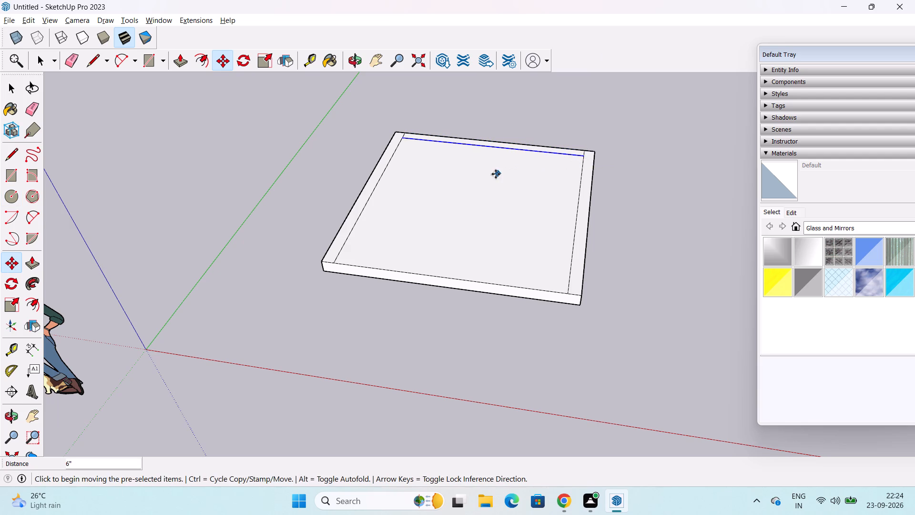
left_click(495, 174)
middle_click_drag(498, 169, 507, 175)
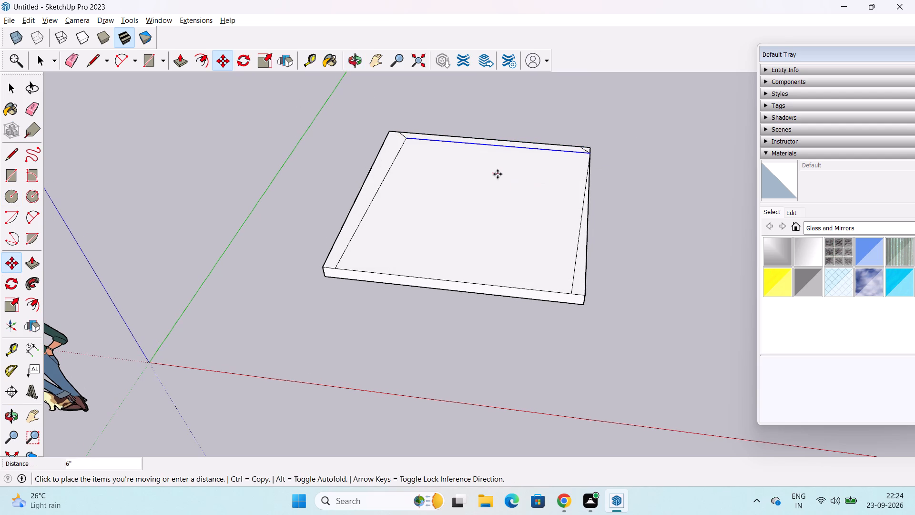
key("space")
Erase the two short line segments at the back corners to merge the border strips into one U-shaped face.
scroll(477, 167, "up", 4)
middle_click_drag(474, 137, 481, 171)
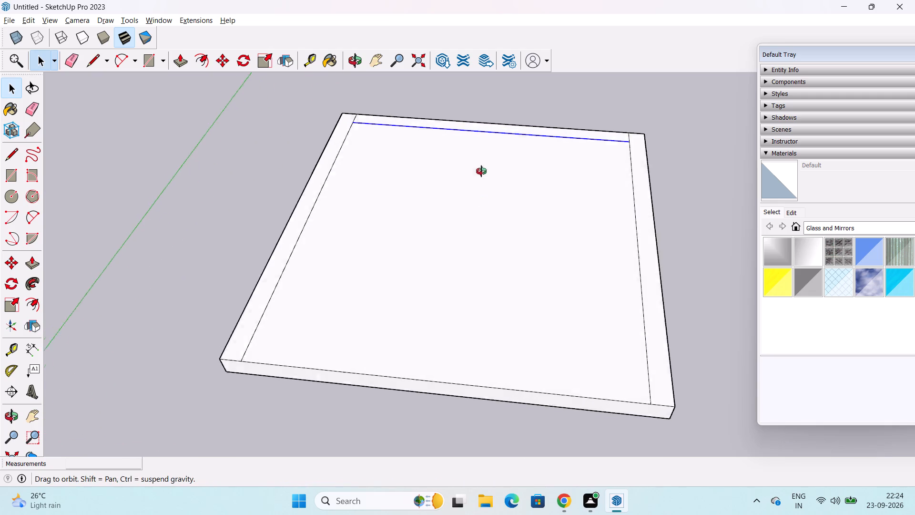
middle_click_drag(481, 171, 474, 218)
key("e")
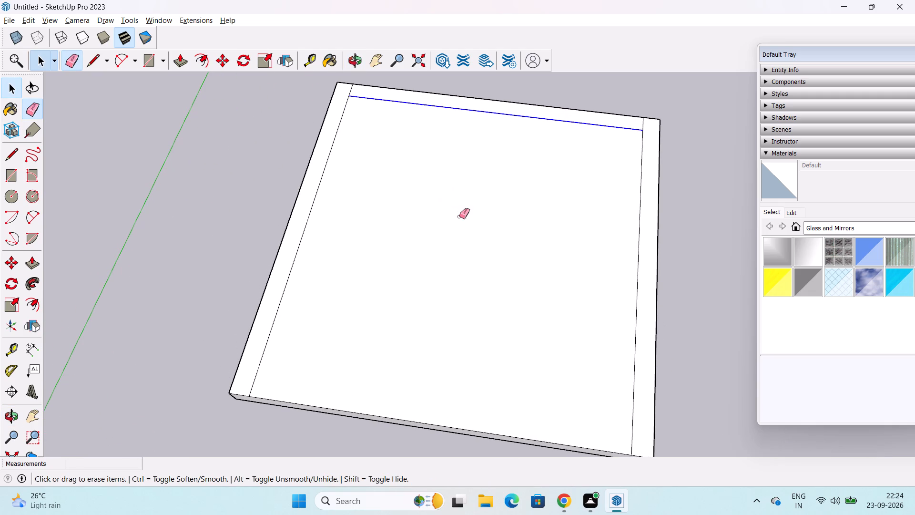
scroll(412, 124, "up", 1)
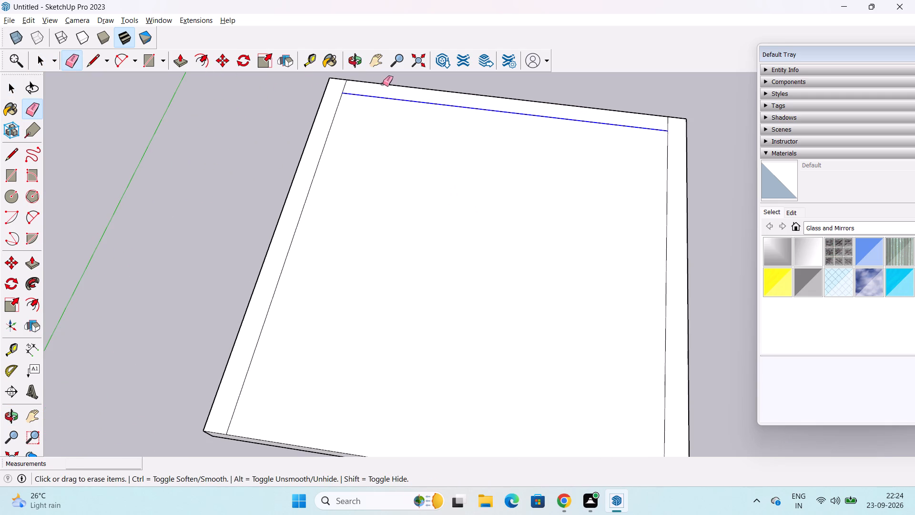
left_click(345, 85)
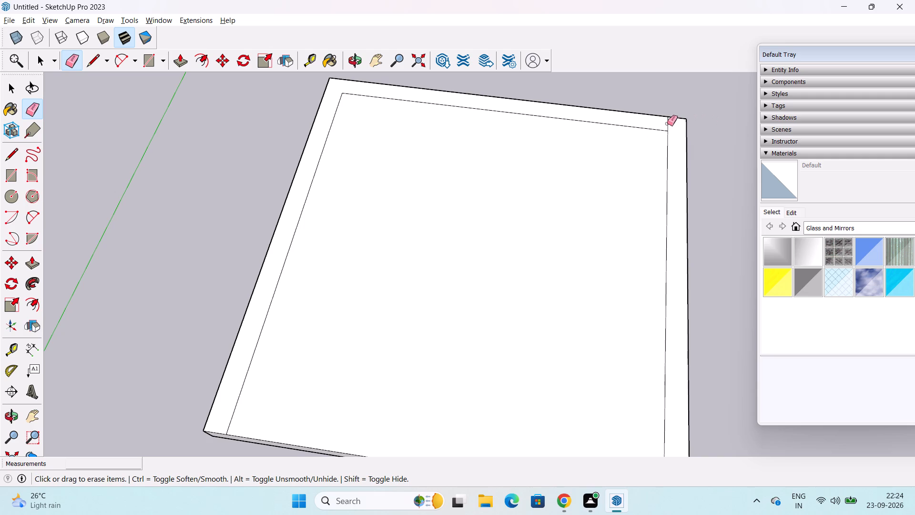
left_click(667, 124)
key("space")
Push/Pull the U-shaped border face up 10' to raise the three walls.
scroll(914, 0, "down", 2)
key("p")
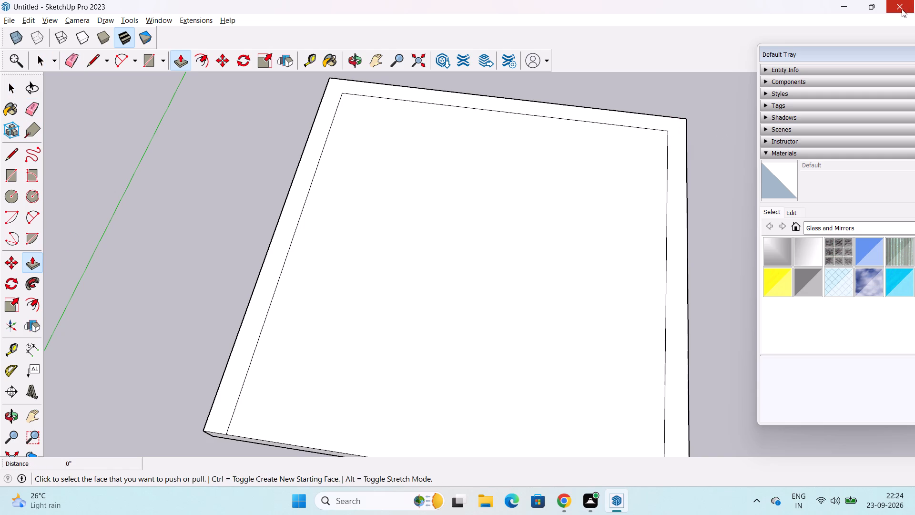
left_click(621, 113)
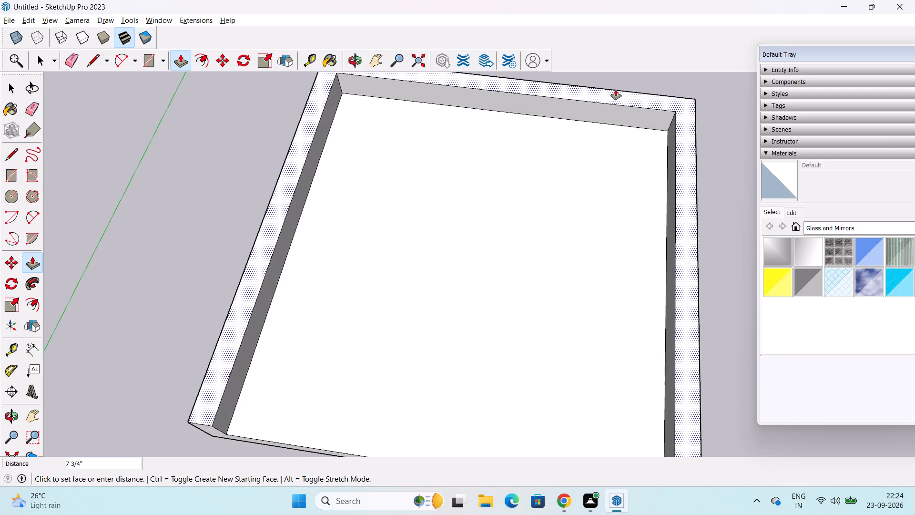
middle_click_drag(616, 79, 646, 0)
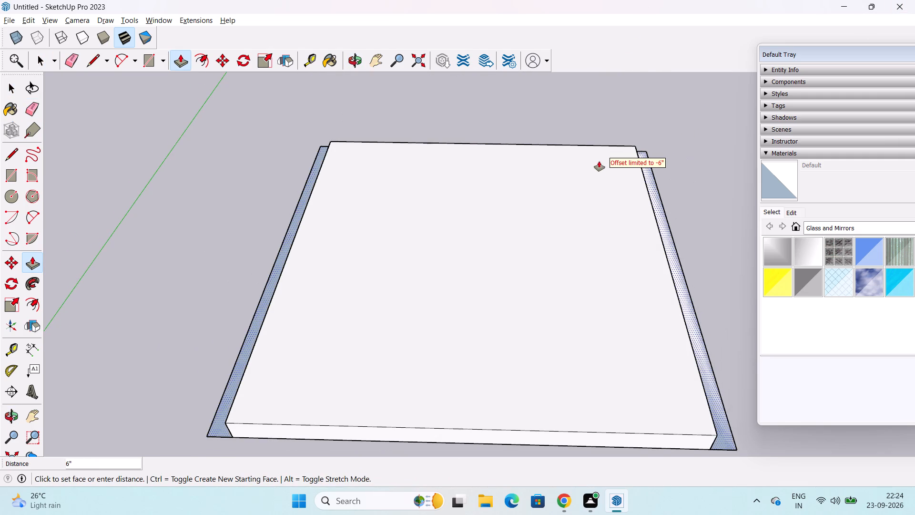
middle_click_drag(591, 130, 591, 172, "shift")
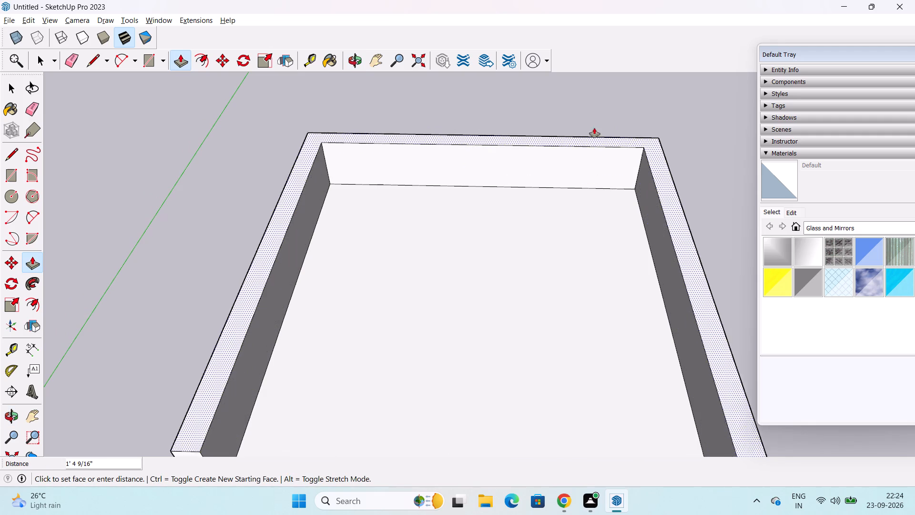
type("10")
key("apostrophe")
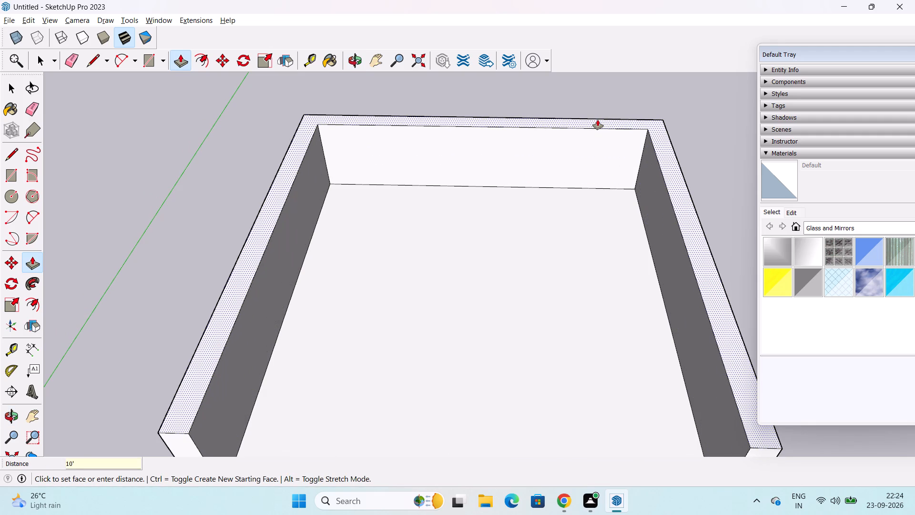
key("Return")
Copy the floor edge along the left wall's inner face 4" straight up.
scroll(598, 120, "down", 4)
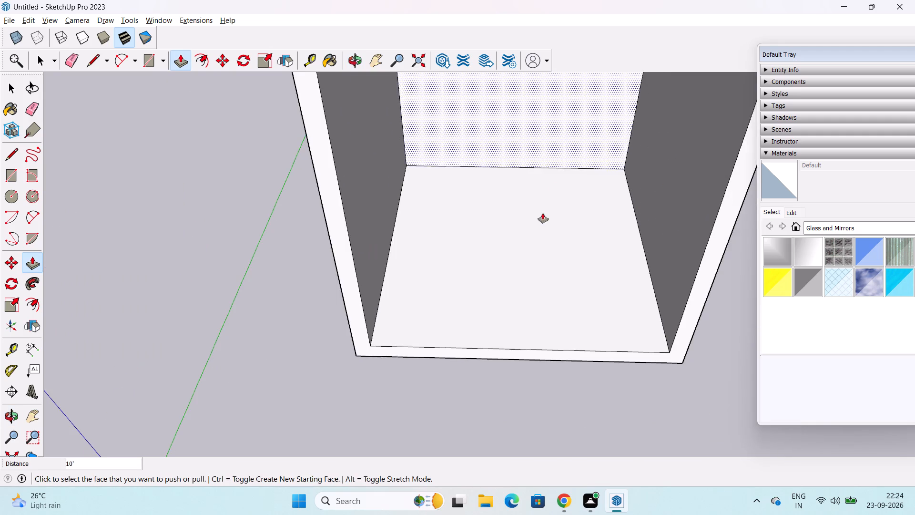
middle_click_drag(543, 213, 488, 161)
scroll(501, 200, "down", 2)
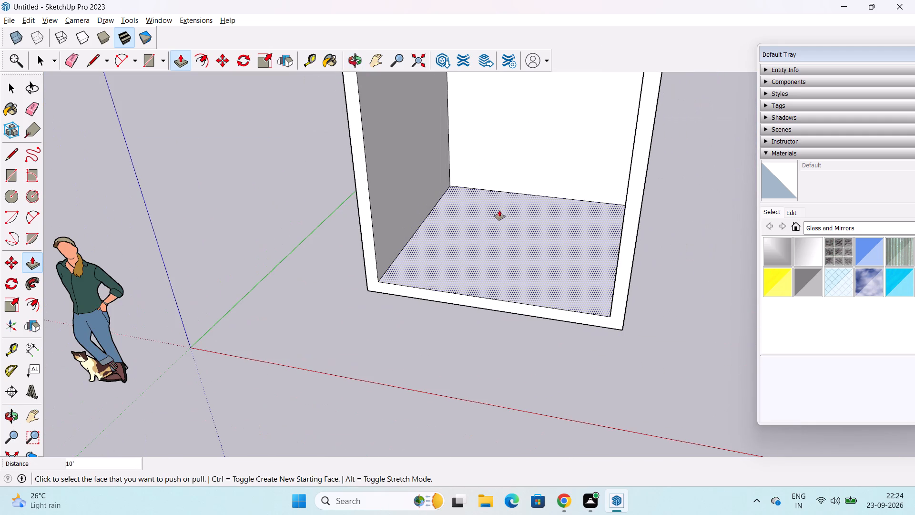
middle_click_drag(499, 210, 516, 372, "shift")
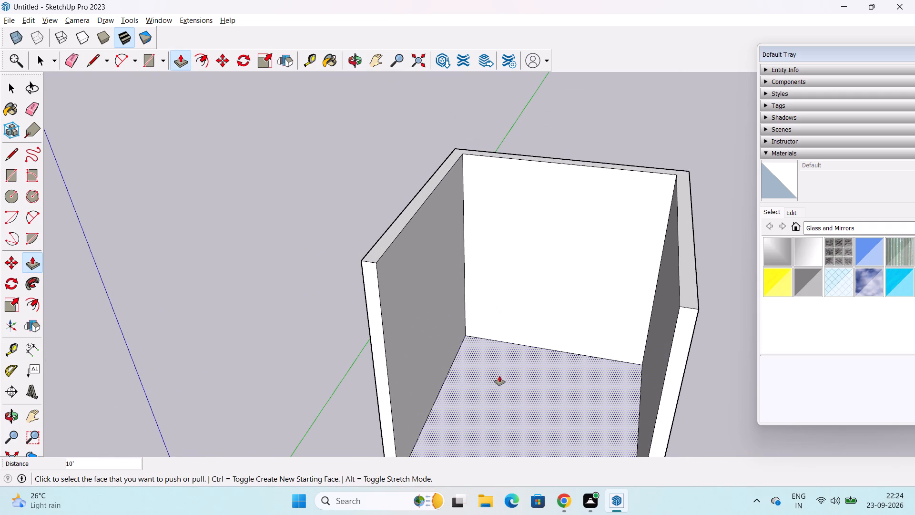
middle_click_drag(499, 376, 507, 303)
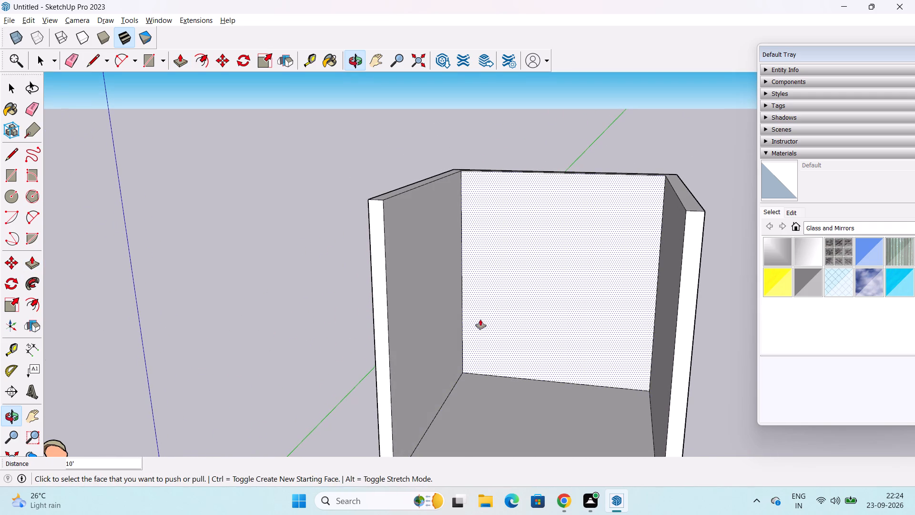
middle_click(478, 356)
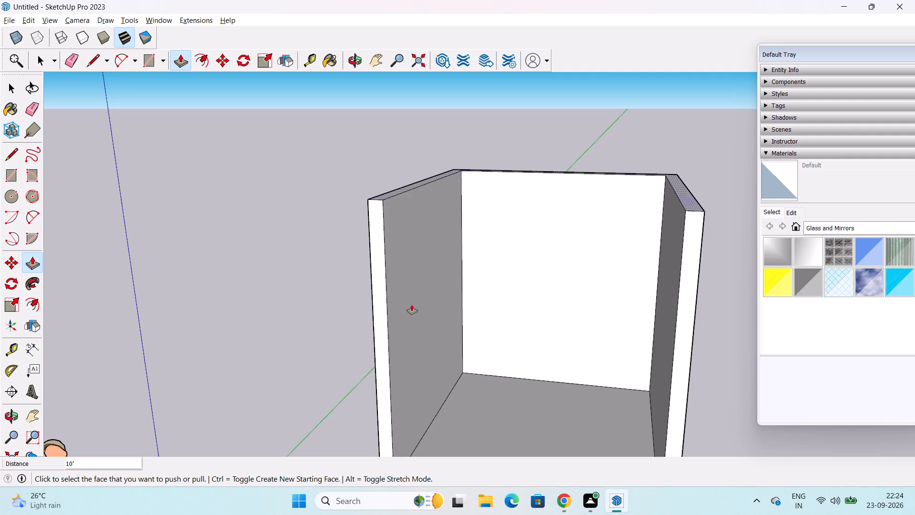
middle_click_drag(474, 357, 472, 291)
left_click(465, 271)
key("space")
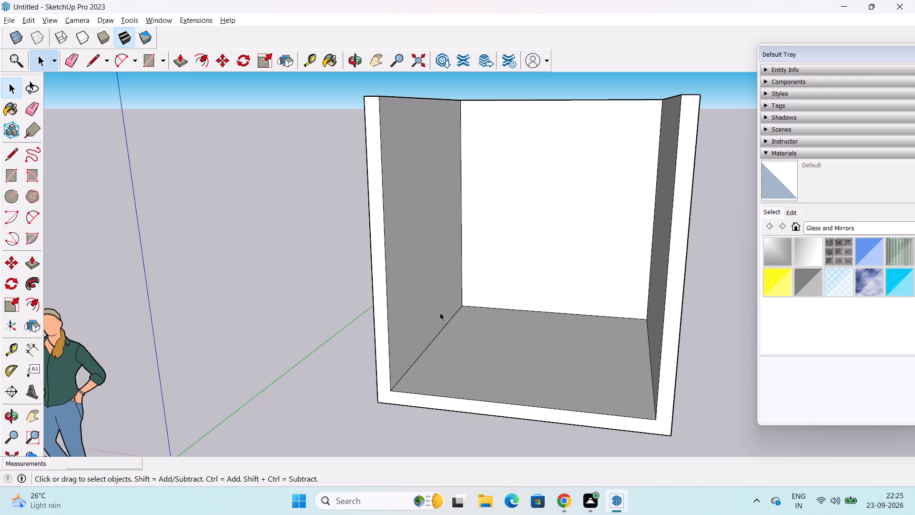
left_click(436, 337)
key("m")
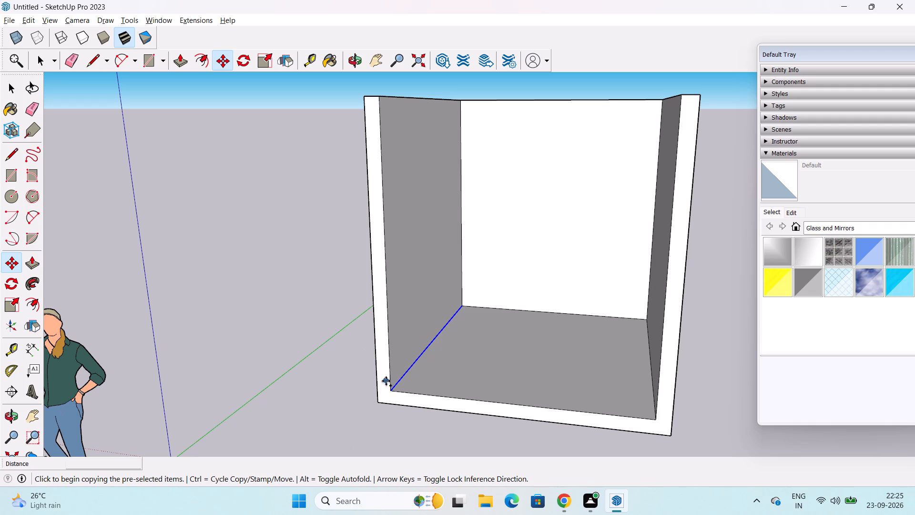
left_click(390, 392)
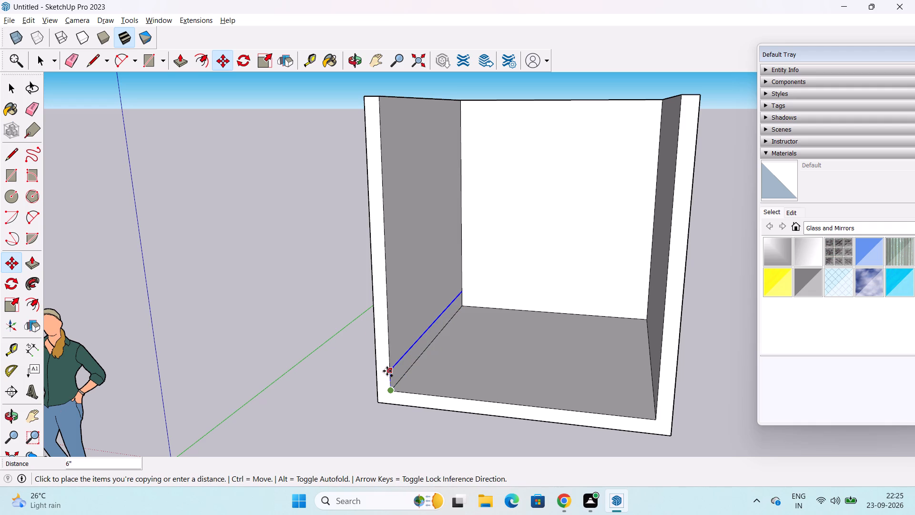
key("4")
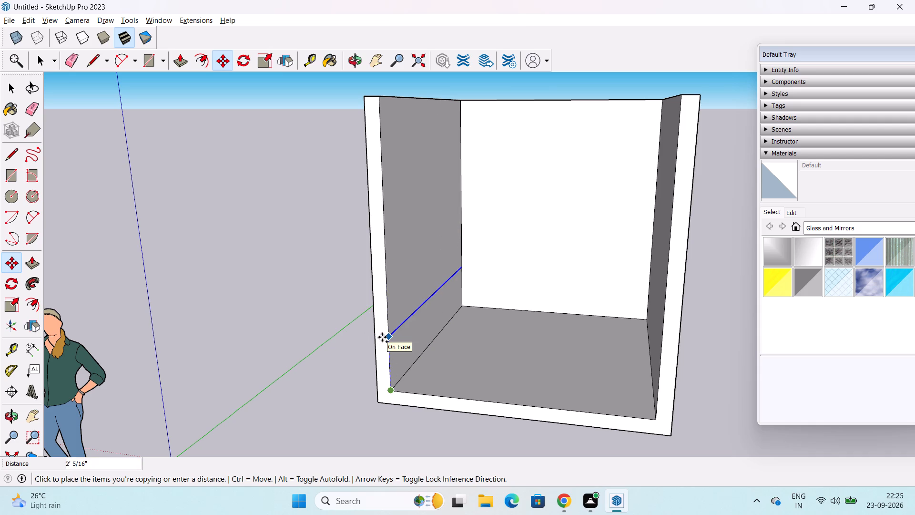
key("4")
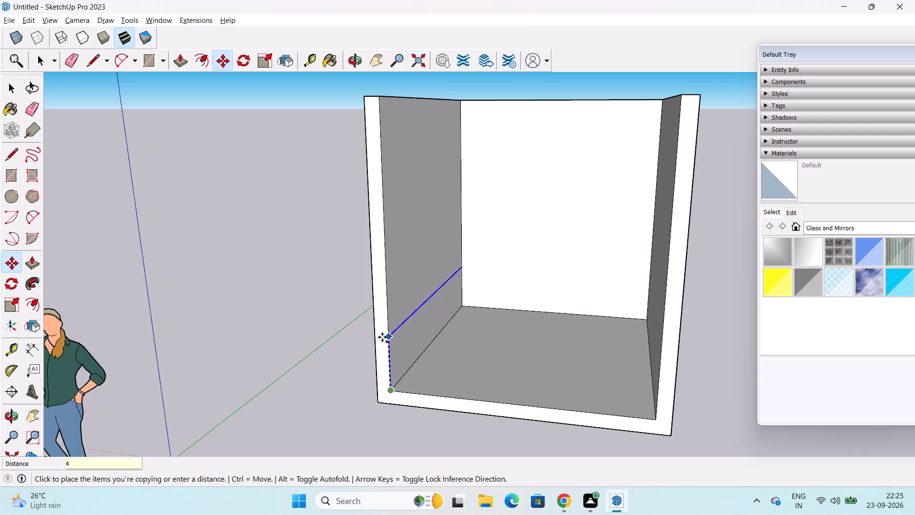
key("shift+quotedbl")
key("Return")
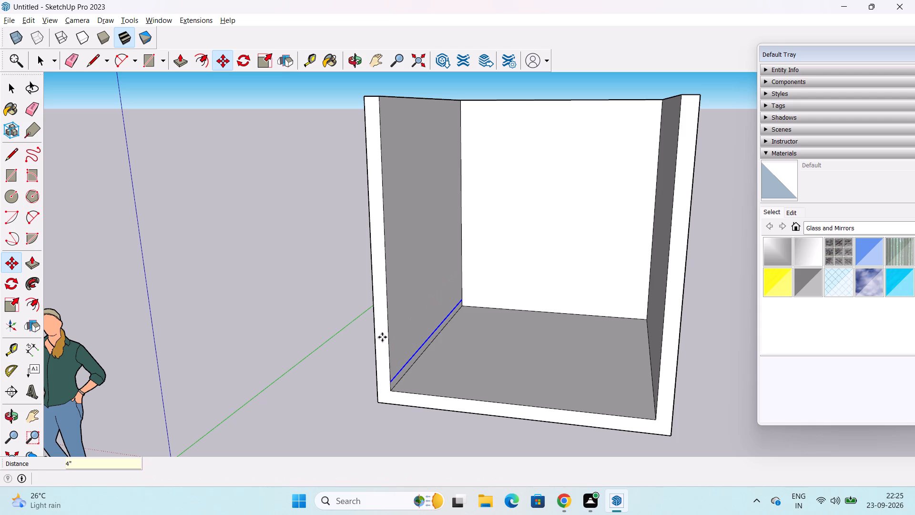
key("space")
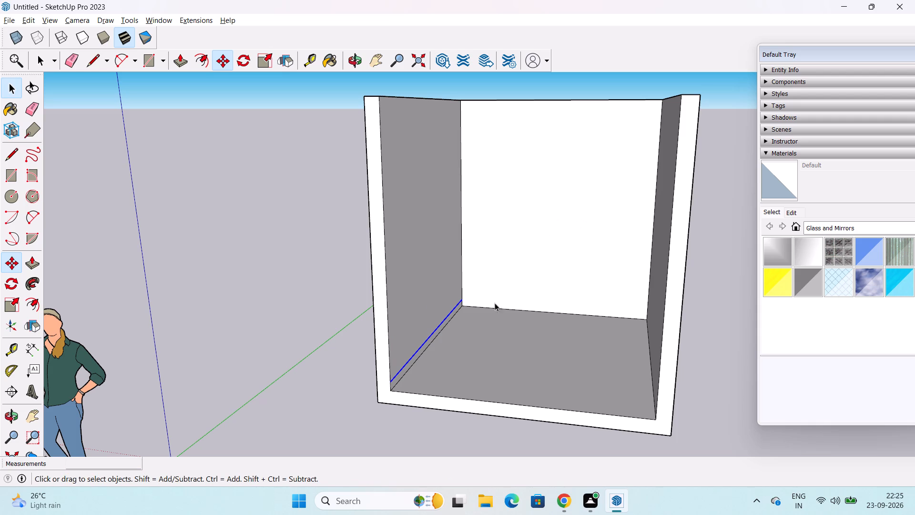
Draw a 9' horizontal line across the back wall from the end of the left wall's 4" line to the opposite corner.
middle_click(470, 322)
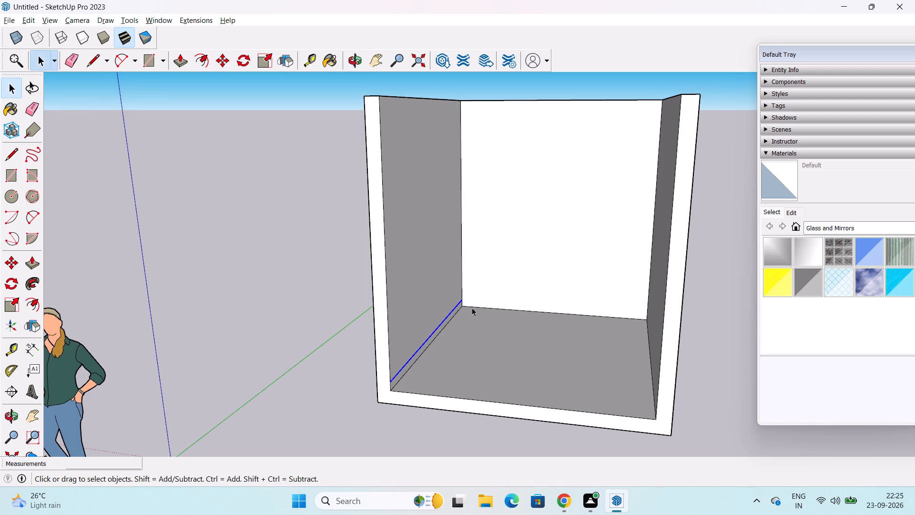
key("l")
middle_click_drag(558, 368, 624, 283)
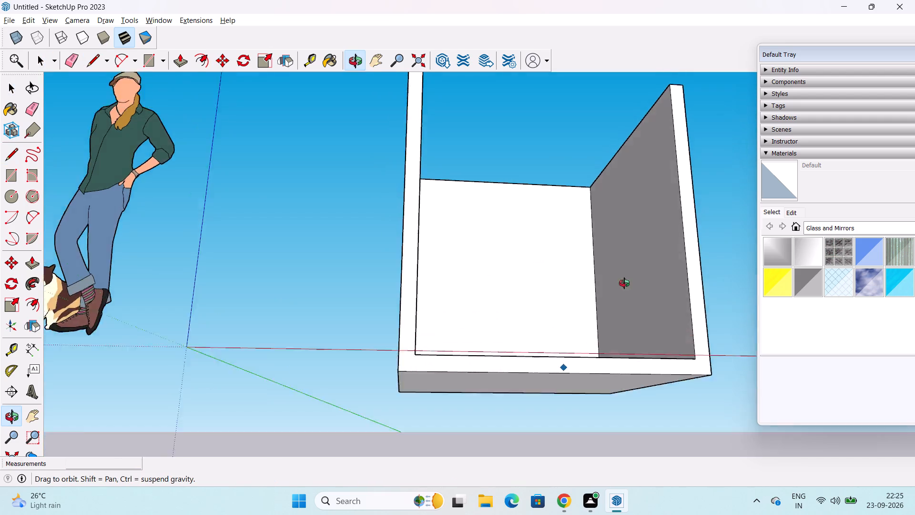
middle_click_drag(624, 283, 603, 335)
scroll(592, 326, "up", 3)
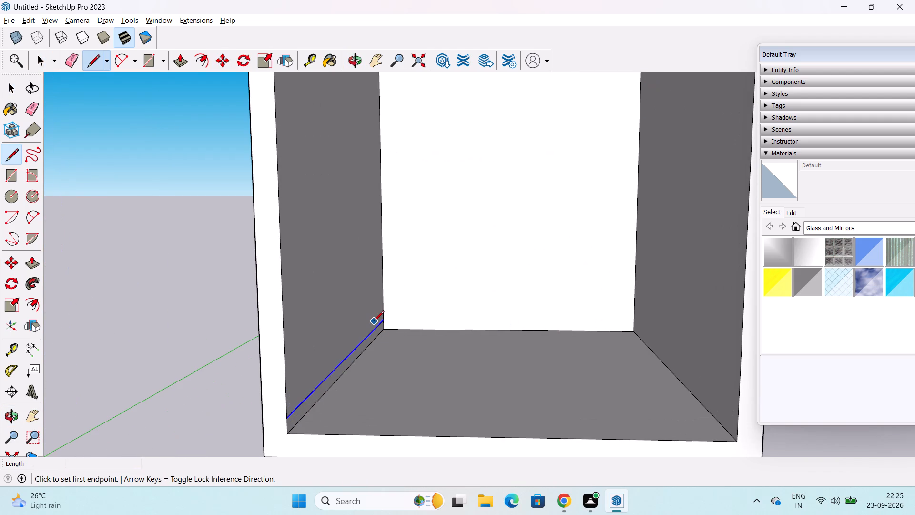
left_click(381, 321)
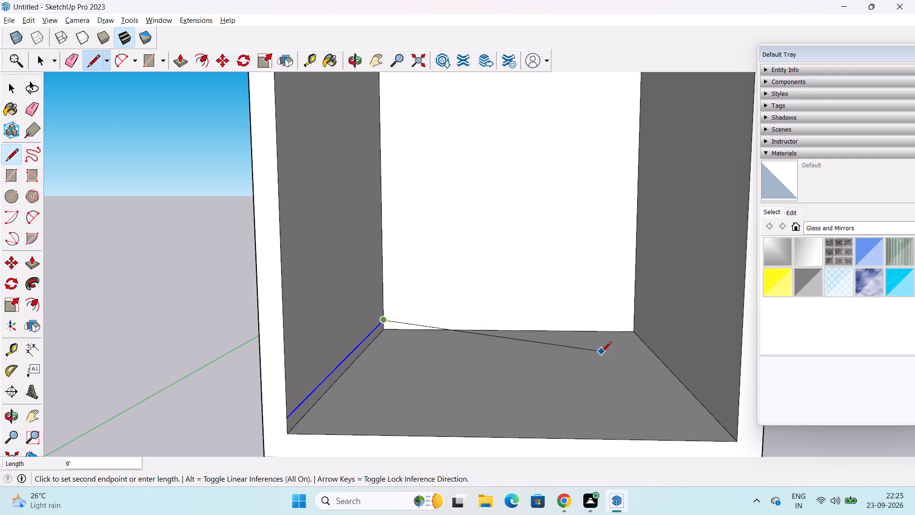
left_click(633, 320)
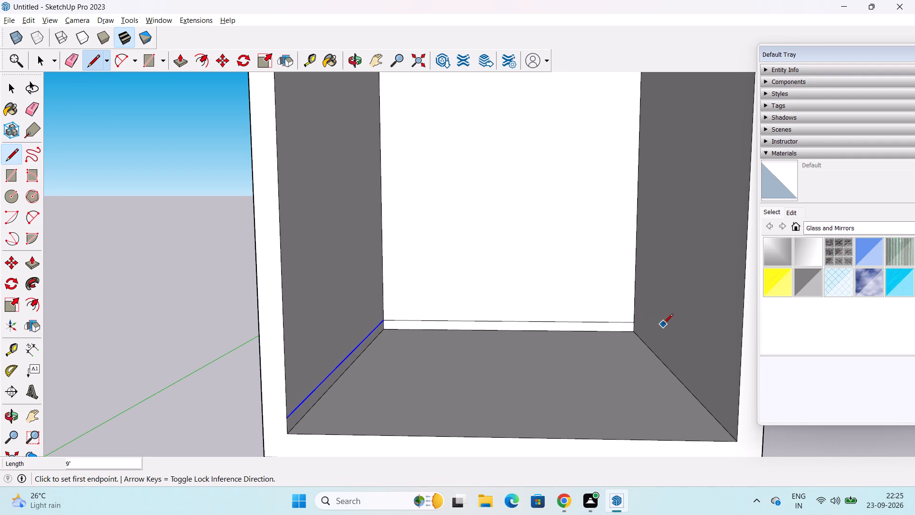
Draw a line along the right wall's inner face from the back wall line's end to the wall's front edge, parallel to the floor.
left_click(638, 320)
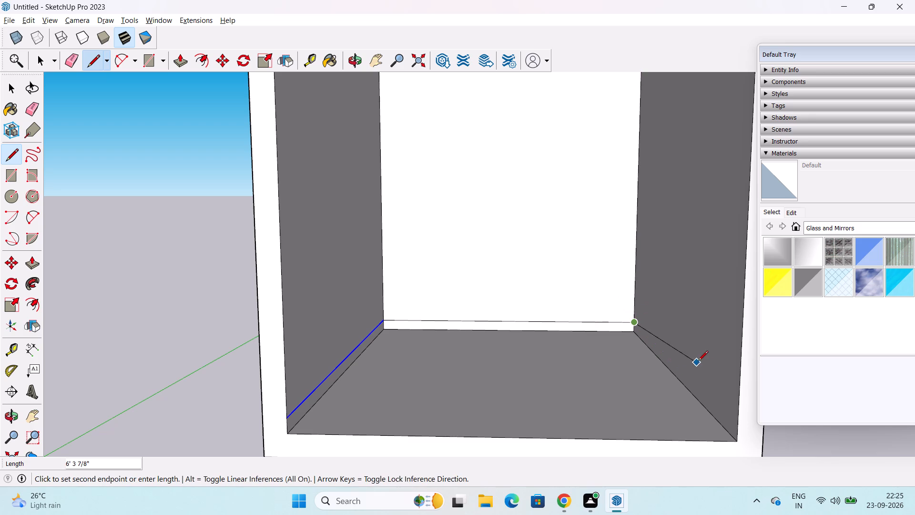
middle_click_drag(700, 354, 563, 288, "shift")
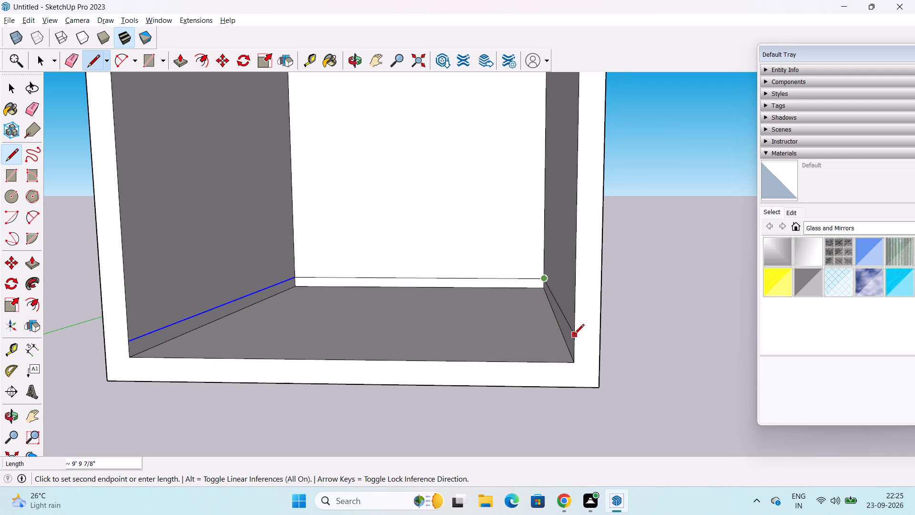
middle_click_drag(574, 333, 707, 336)
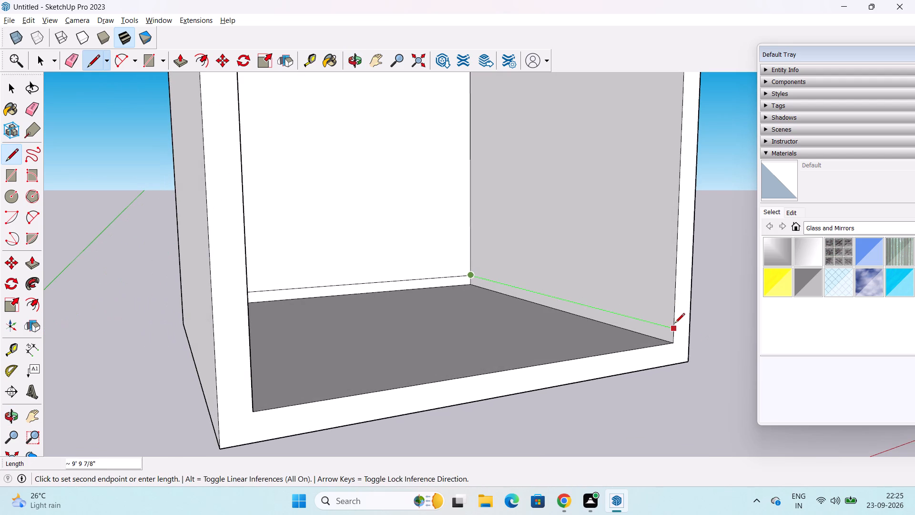
left_click(675, 324)
key("space")
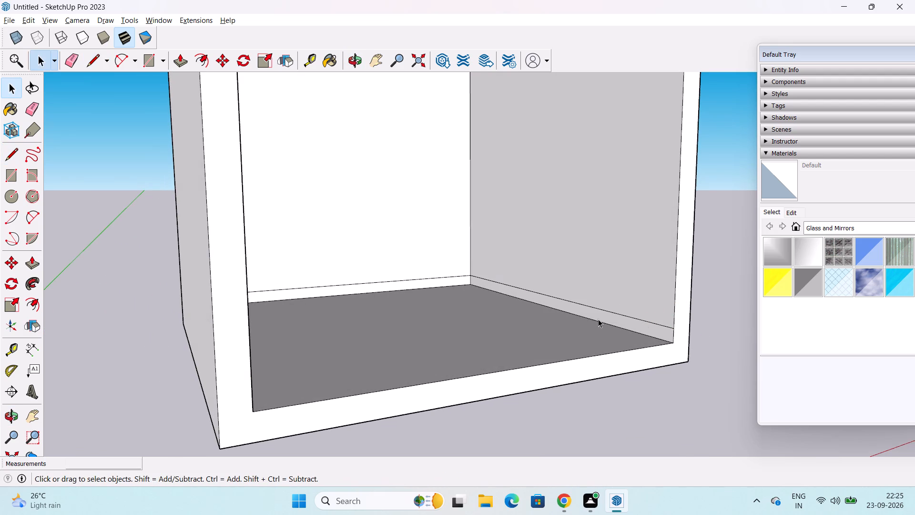
Start copying the 4"-high line on the left wall from its front endpoint.
scroll(598, 319, "down", 2)
middle_click_drag(597, 314, 401, 376)
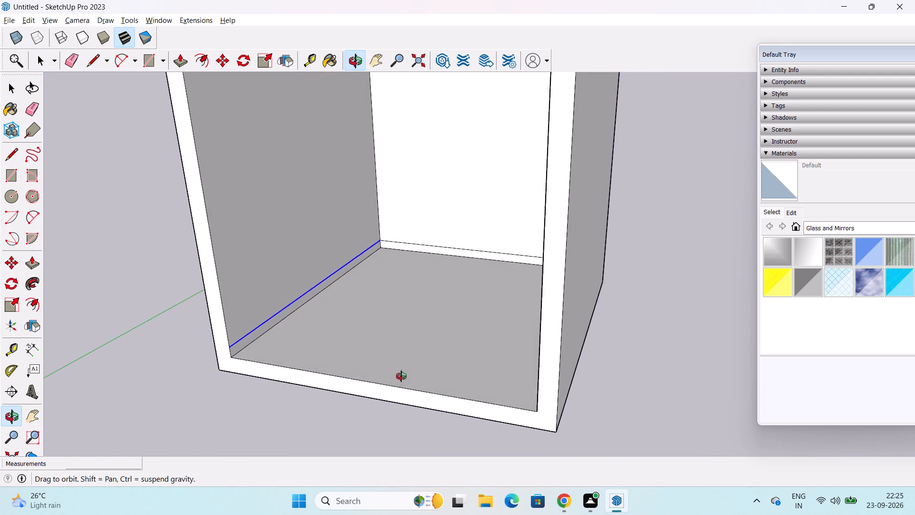
middle_click_drag(401, 376, 399, 377)
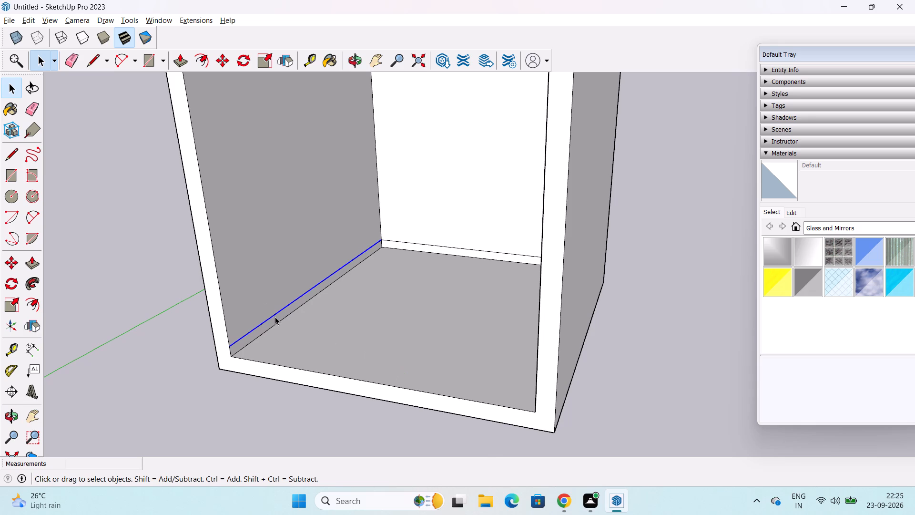
key("m")
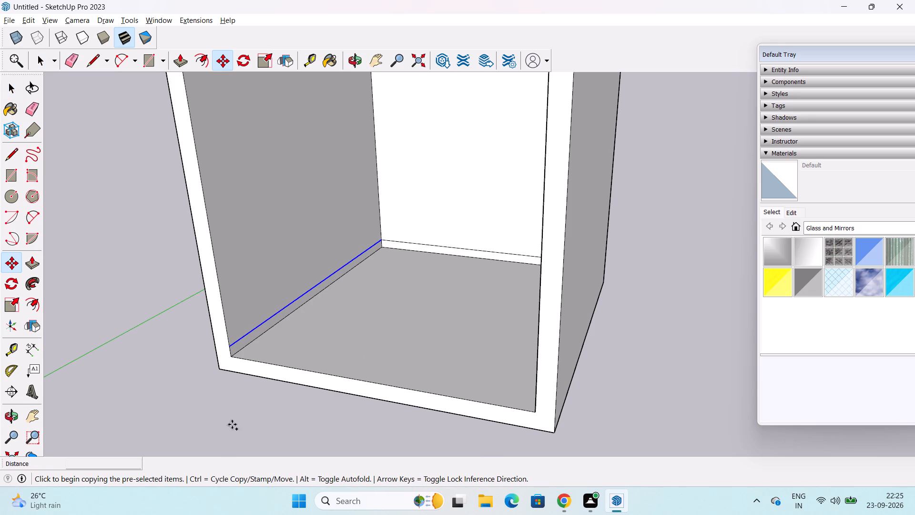
left_click(229, 348)
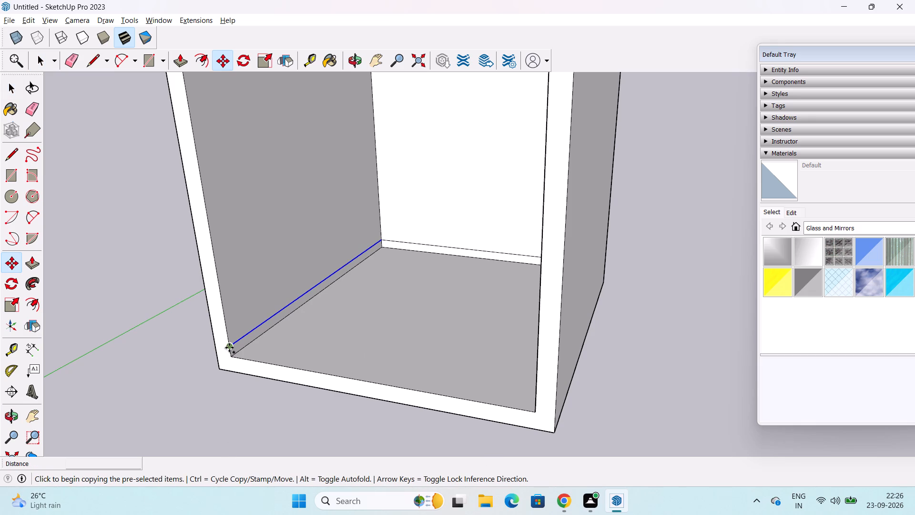
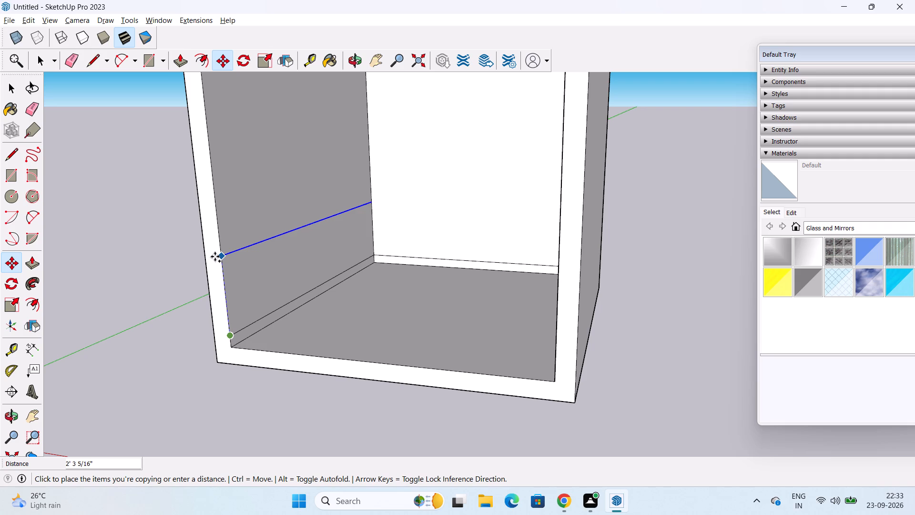
Place the left wall's line copy 30" above the 4"-high line, and copy that new line 2" further up.
type("30\"")
key("Return")
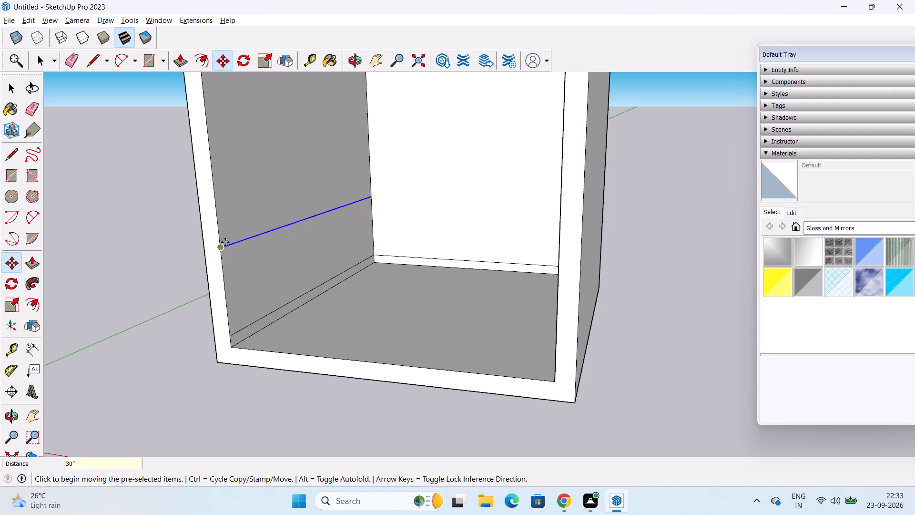
left_click(217, 246)
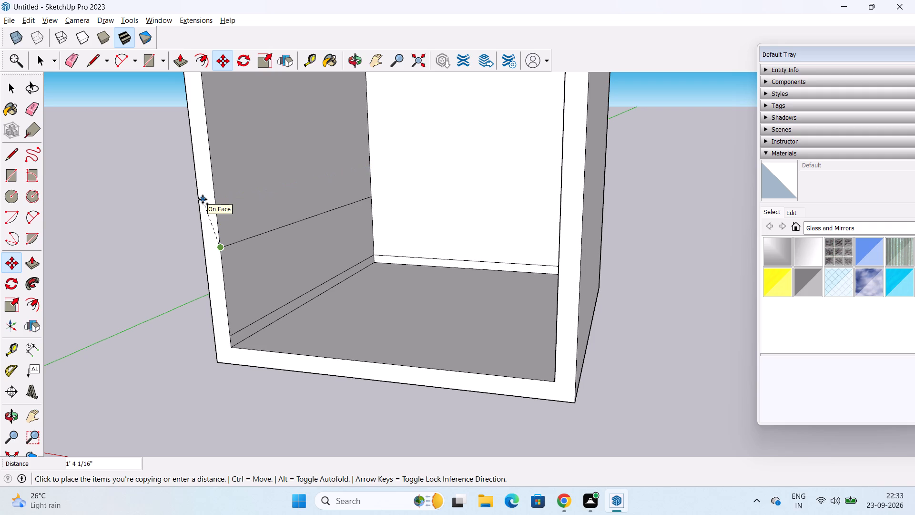
type("2\"")
key("Return")
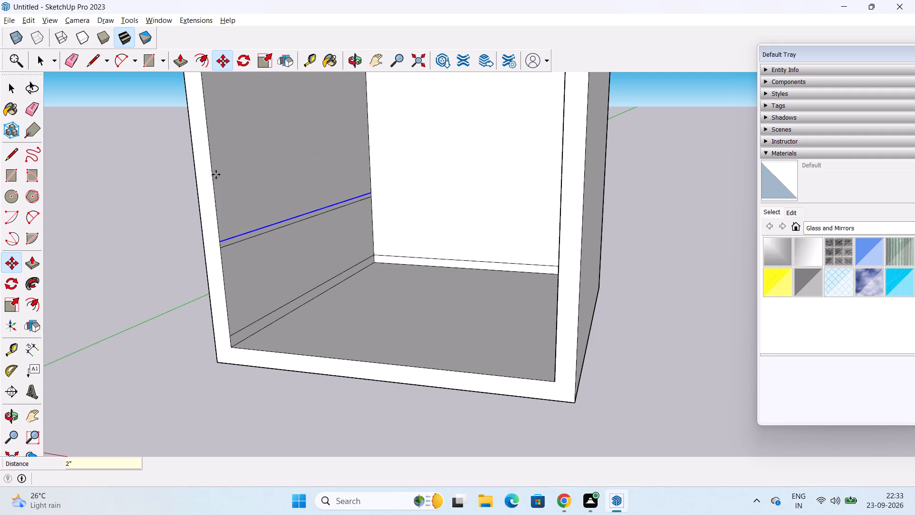
Copy the left wall's topmost line 24" straight up, and copy the resulting line another 3' up.
left_click(222, 239)
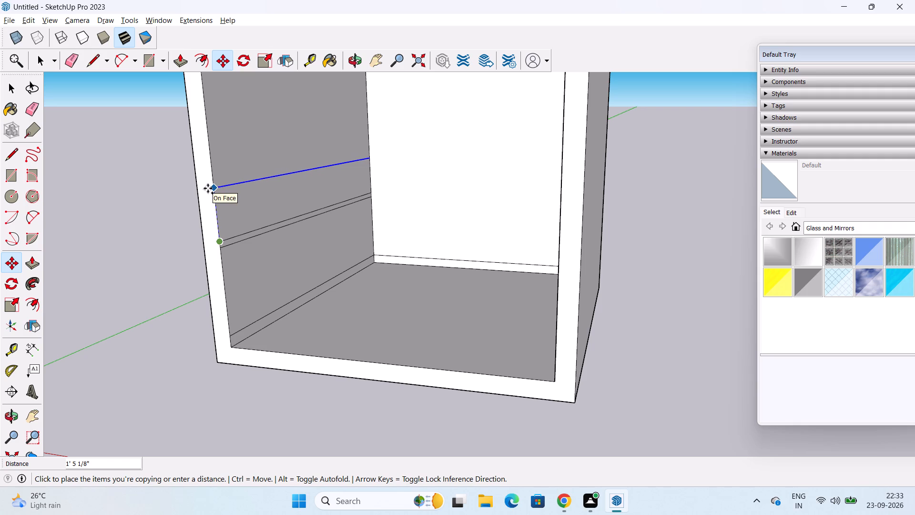
type("24\"")
key("Return")
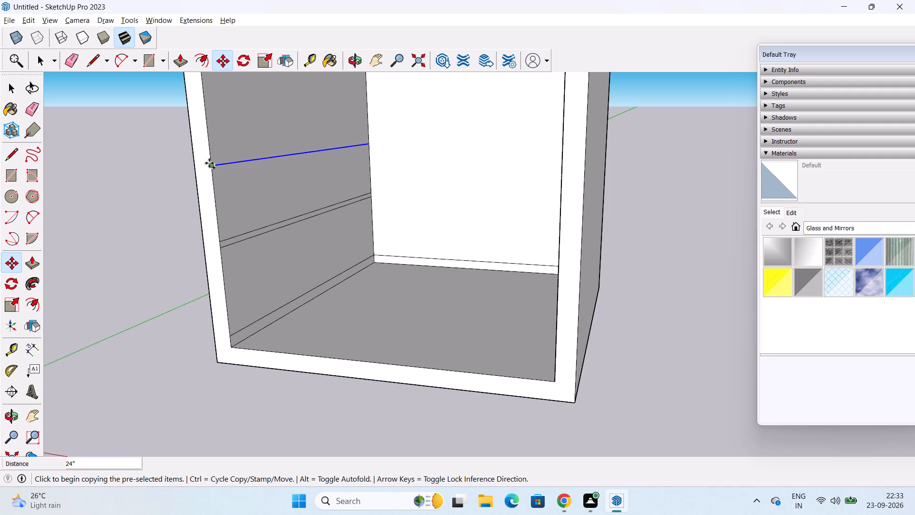
left_click(209, 163)
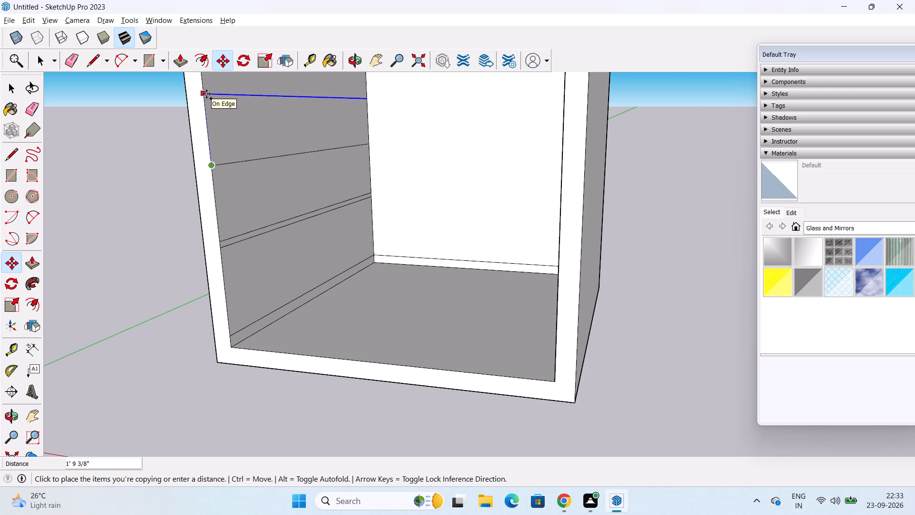
middle_click_drag(206, 94, 213, 125, "shift")
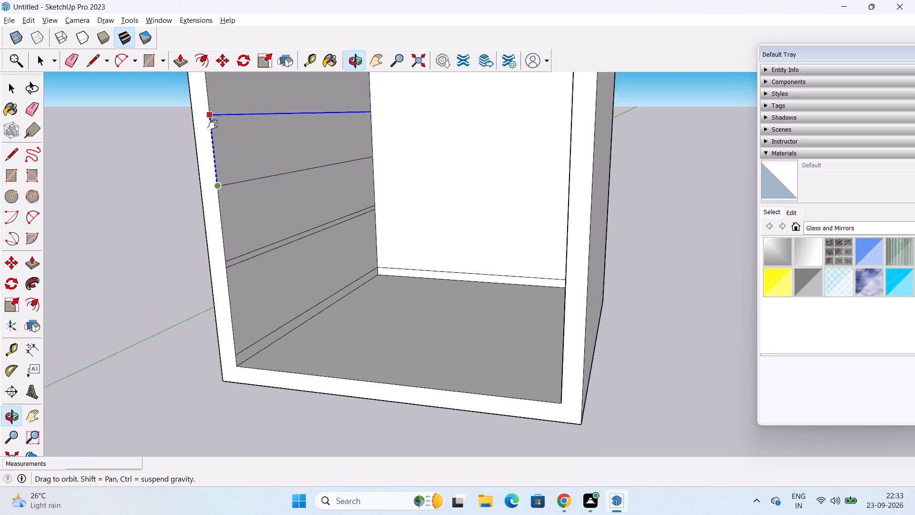
middle_click_drag(213, 125, 201, 220, "shift")
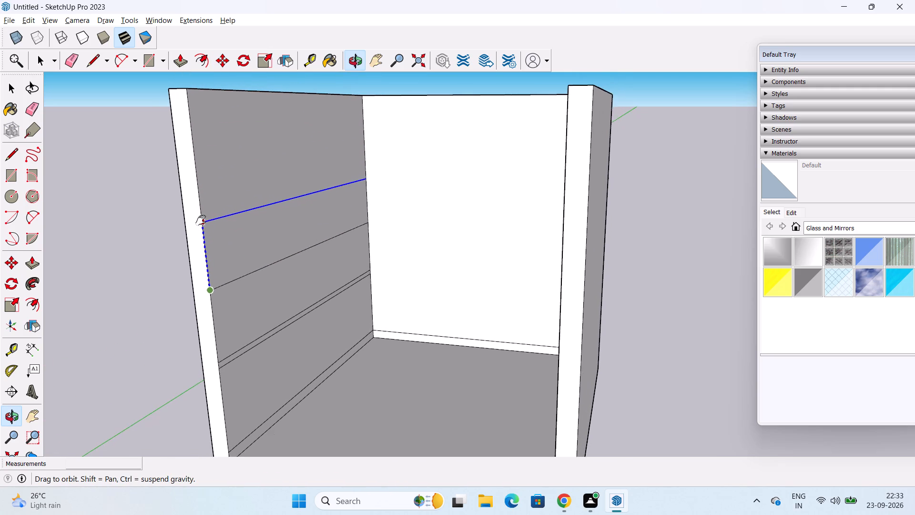
middle_click_drag(201, 220, 192, 219, "shift")
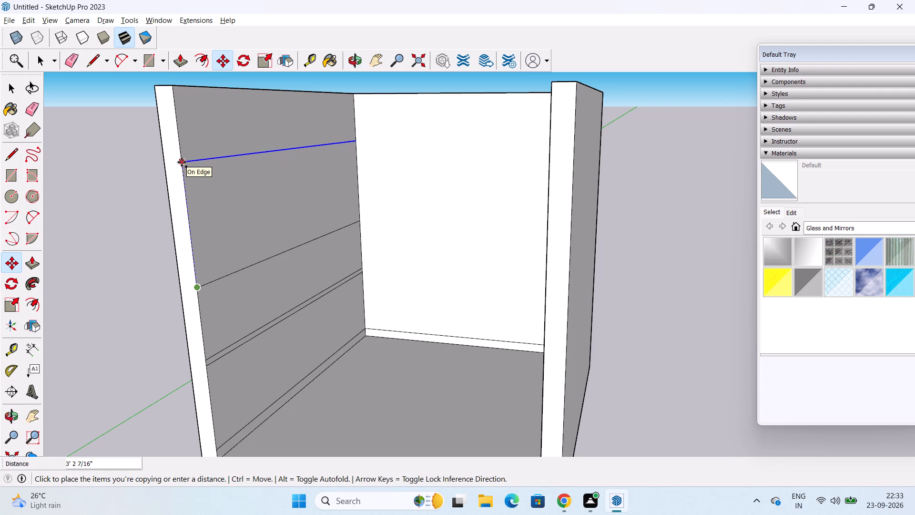
type("3'")
key("Return")
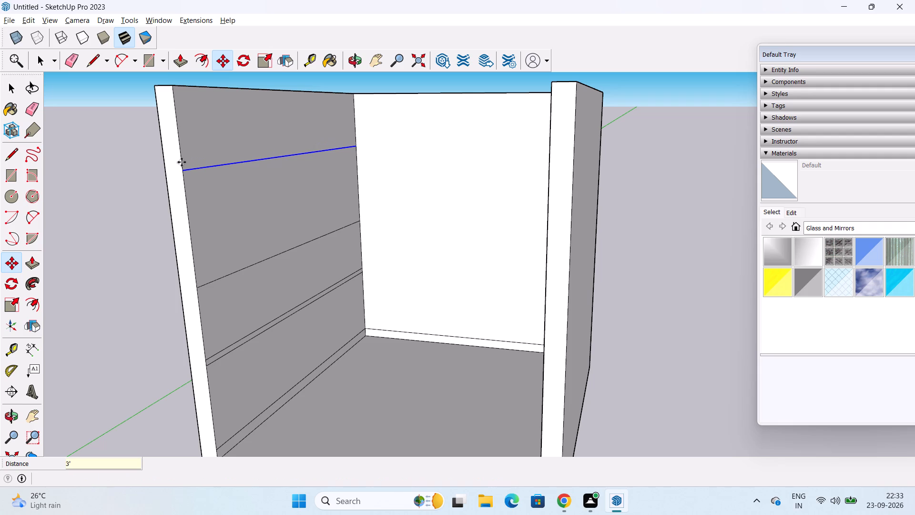
Draw 9' horizontal lines across the back wall from the ends of the left wall's four new lines to the opposite corner.
key("space")
key("l")
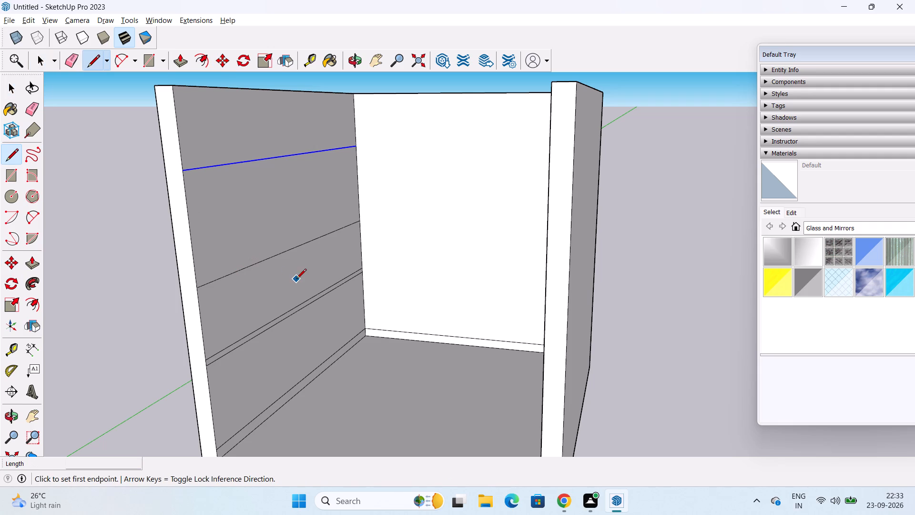
left_click(357, 146)
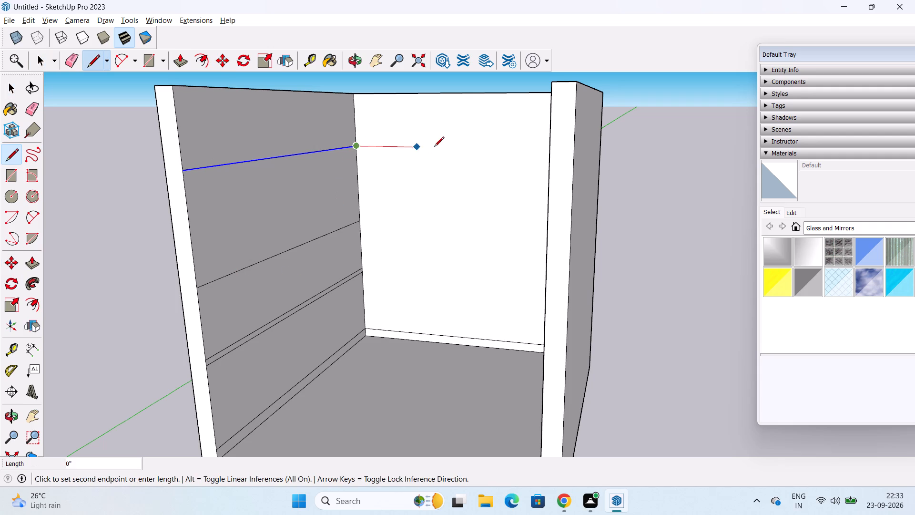
middle_click_drag(444, 151, 503, 154)
scroll(515, 158, "up", 4)
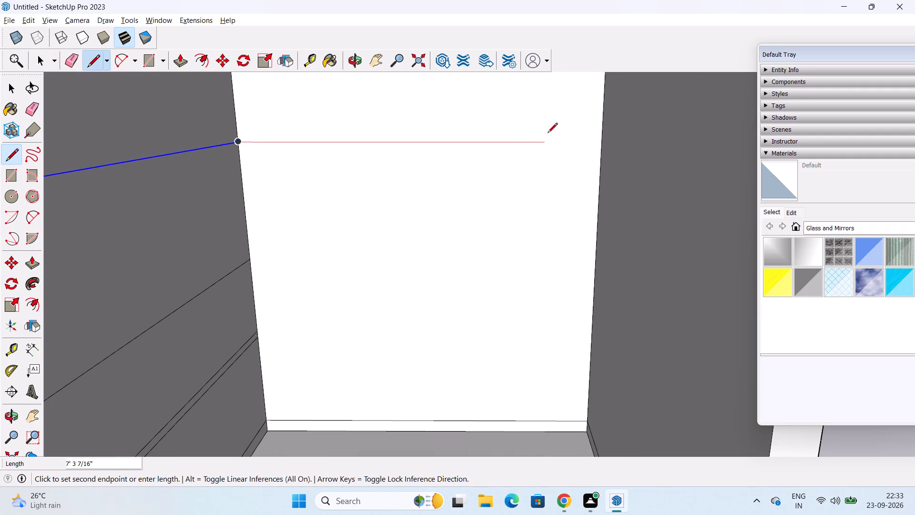
left_click(600, 145)
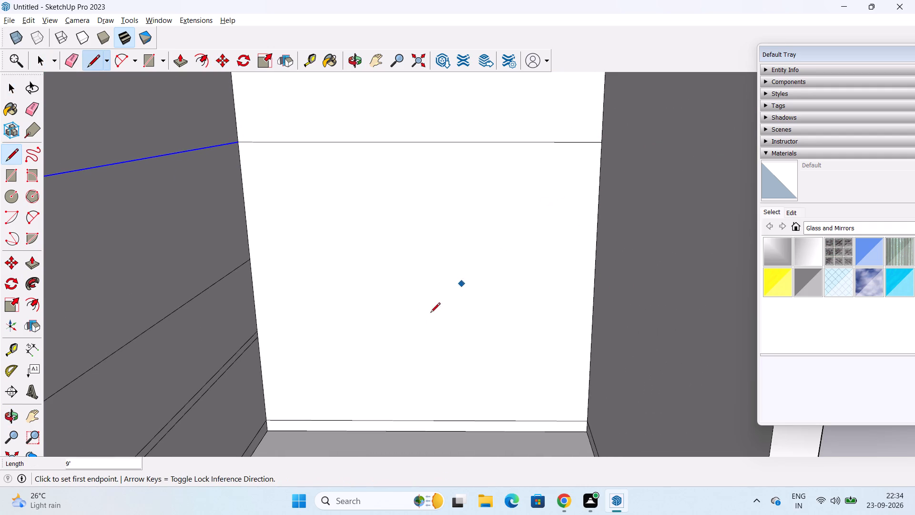
left_click(251, 259)
left_click(598, 259)
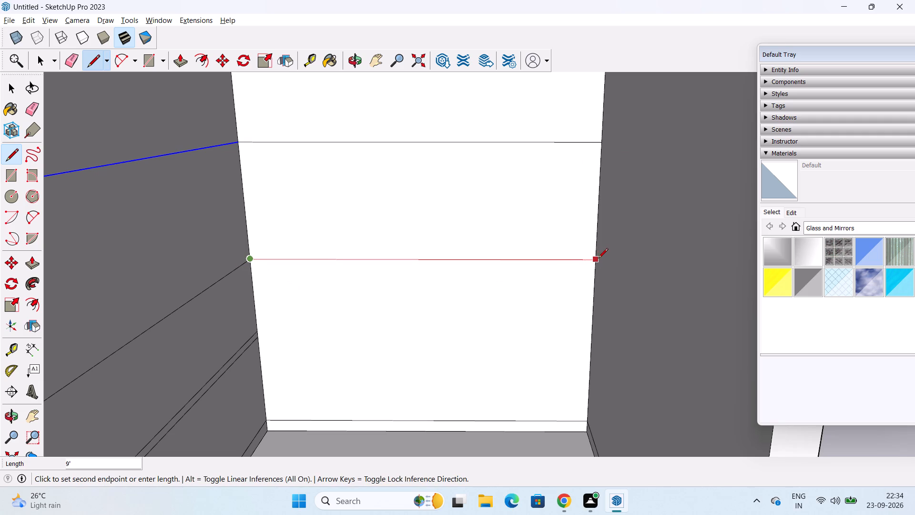
left_click(257, 331)
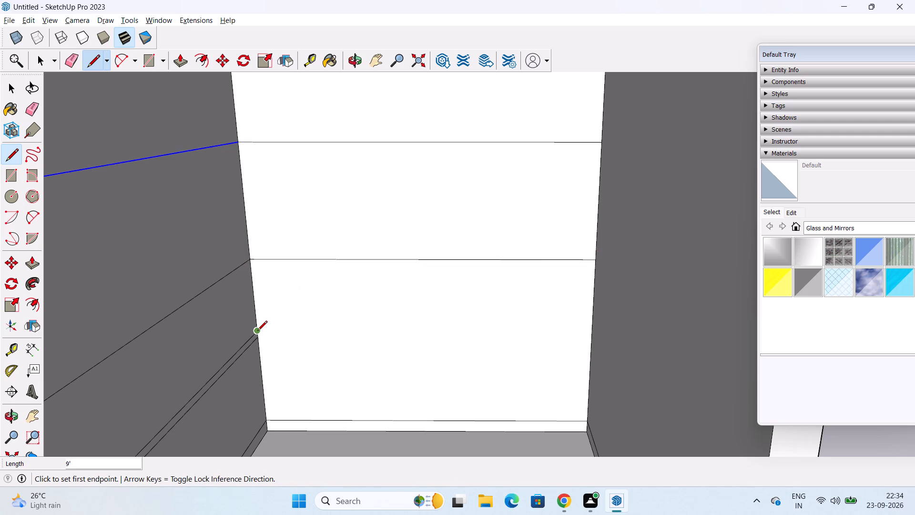
left_click(594, 332)
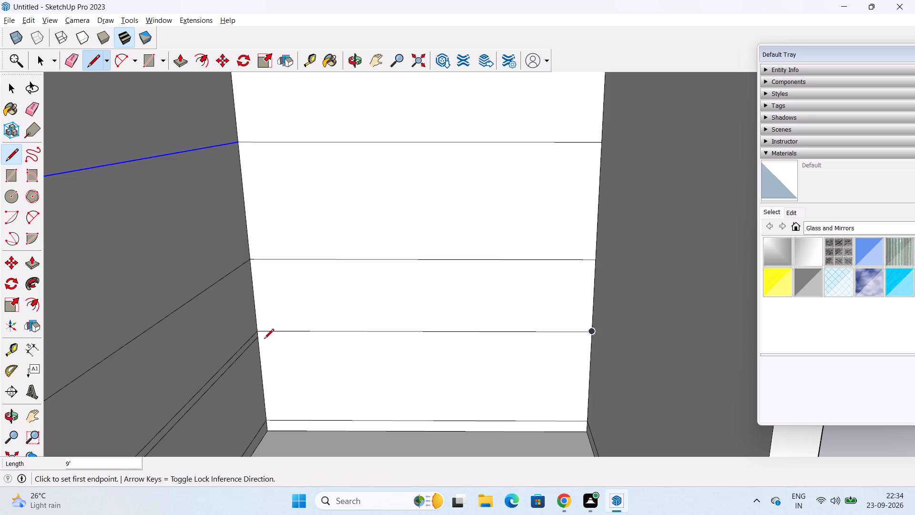
left_click(257, 340)
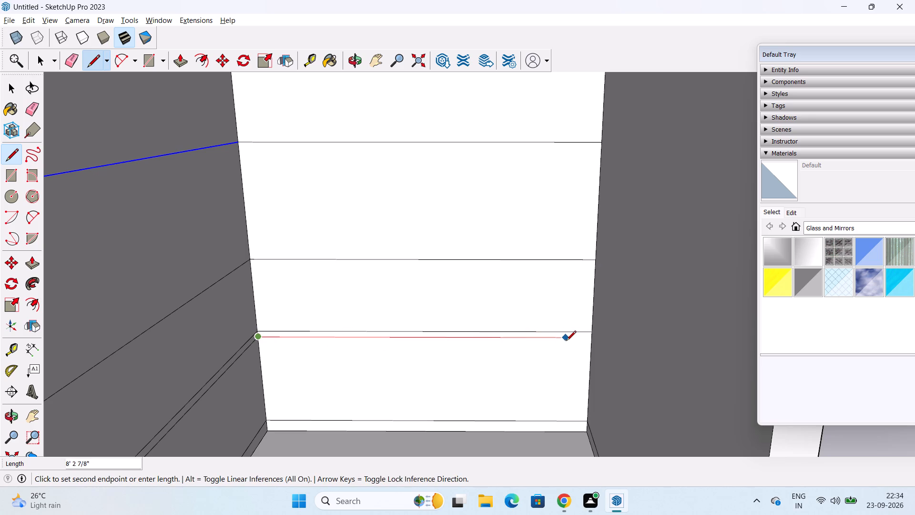
left_click(592, 342)
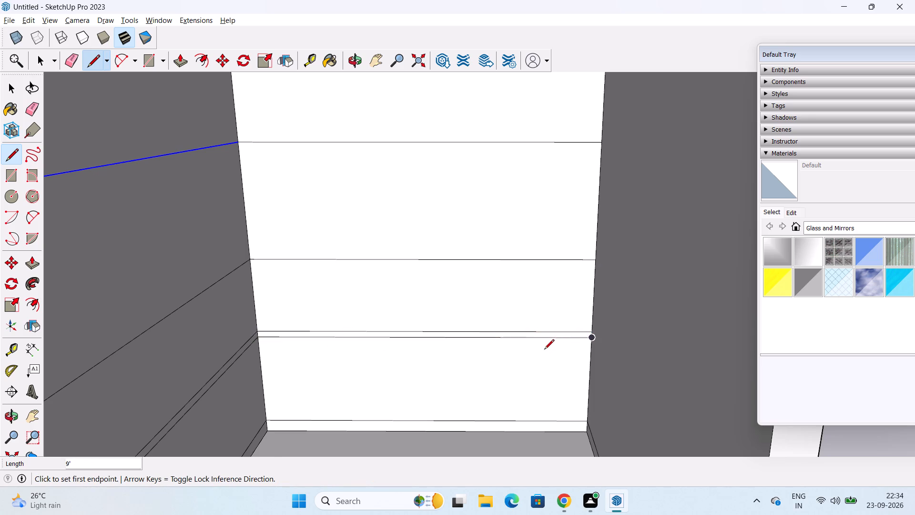
Draw a line about 9' 10" long along the right wall from the back wall's top line to the wall's front edge, parallel to the floor.
scroll(536, 357, "down", 1)
middle_click_drag(506, 369, 591, 344)
middle_click_drag(581, 340, 461, 330, "shift")
middle_click_drag(461, 330, 481, 333)
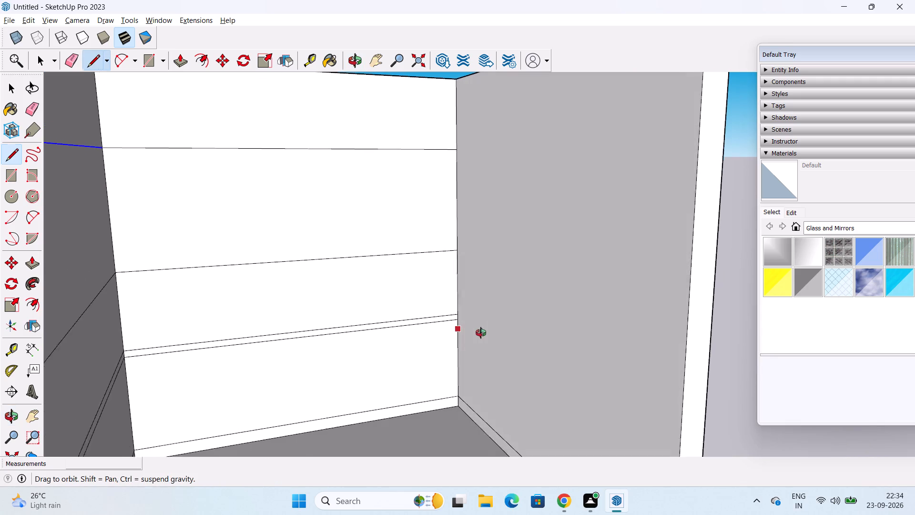
middle_click_drag(481, 333, 488, 334)
middle_click_drag(493, 287, 468, 260, "shift")
left_click(433, 120)
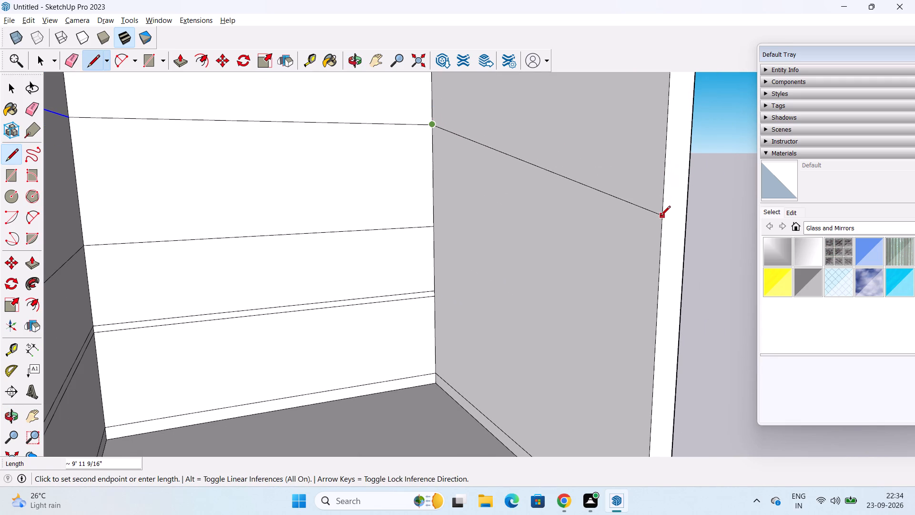
middle_click_drag(664, 158, 727, 184)
scroll(722, 184, "up", 2)
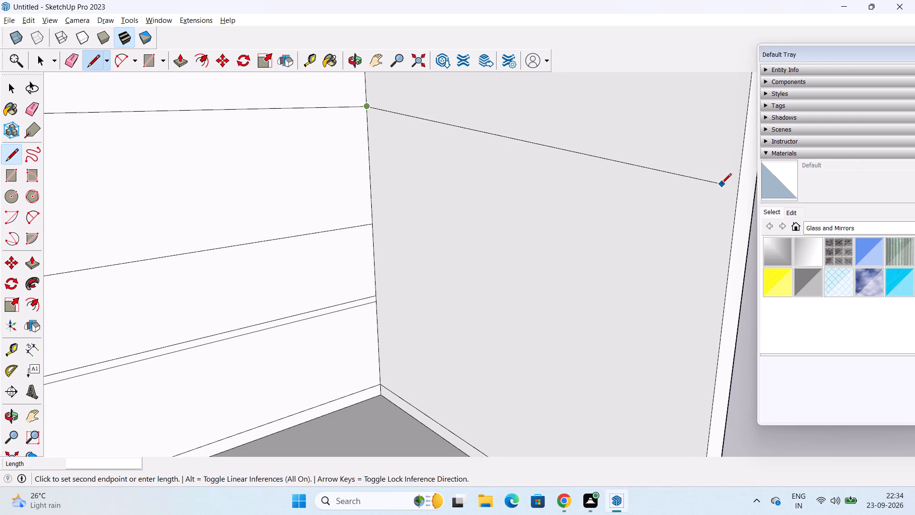
scroll(722, 184, "up", 2)
middle_click_drag(722, 184, 767, 155)
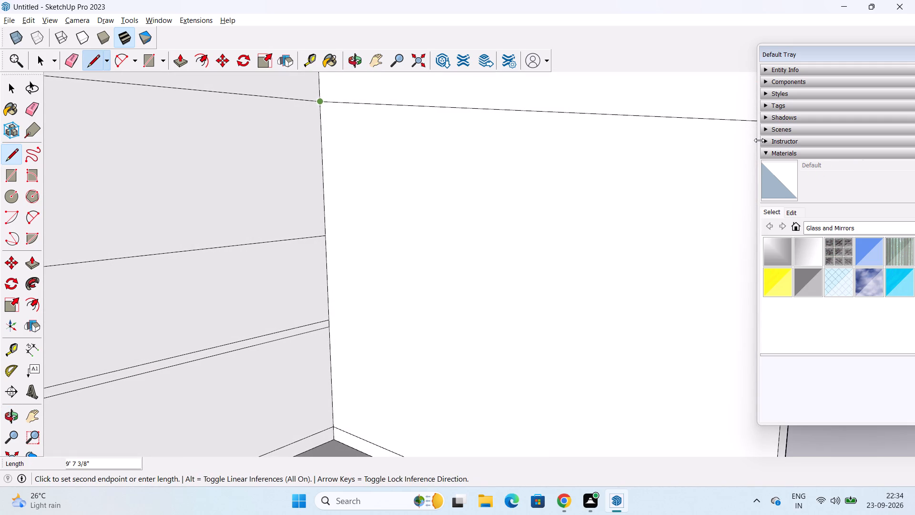
middle_click_drag(759, 140, 683, 225, "shift")
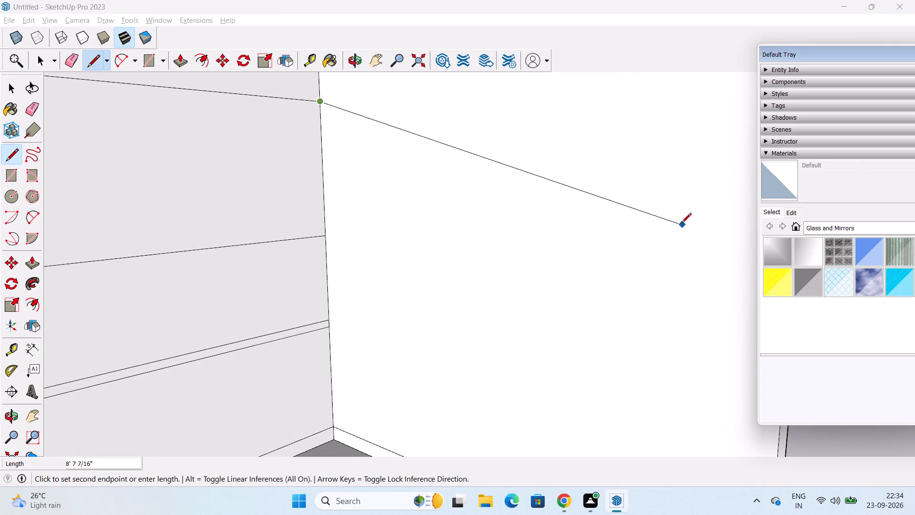
middle_click_drag(678, 219, 597, 301, "shift")
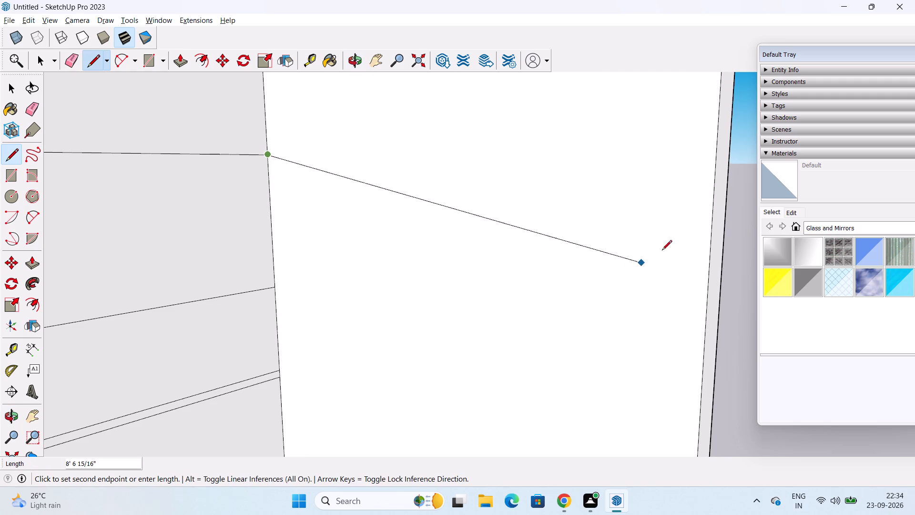
left_click(717, 146)
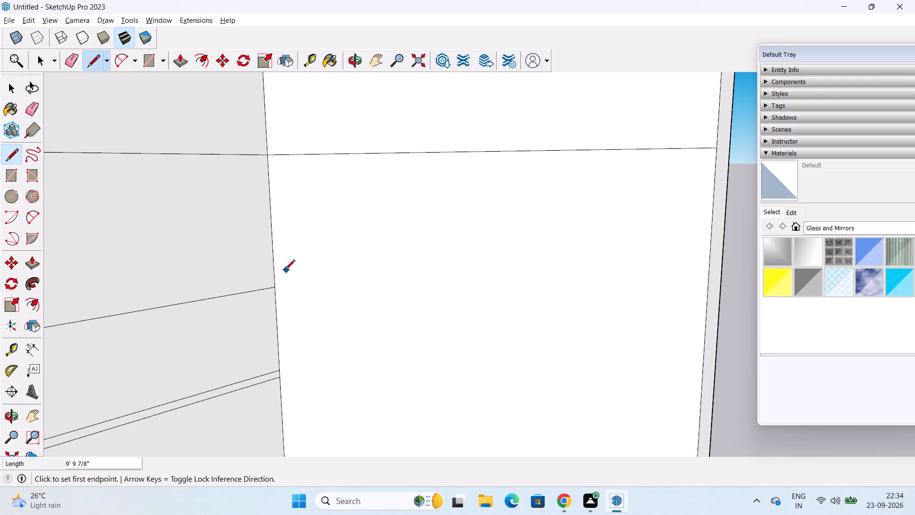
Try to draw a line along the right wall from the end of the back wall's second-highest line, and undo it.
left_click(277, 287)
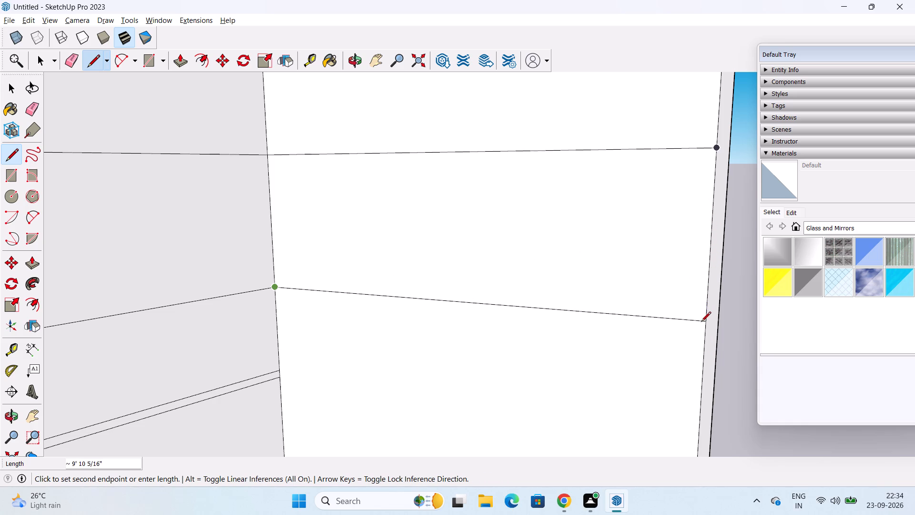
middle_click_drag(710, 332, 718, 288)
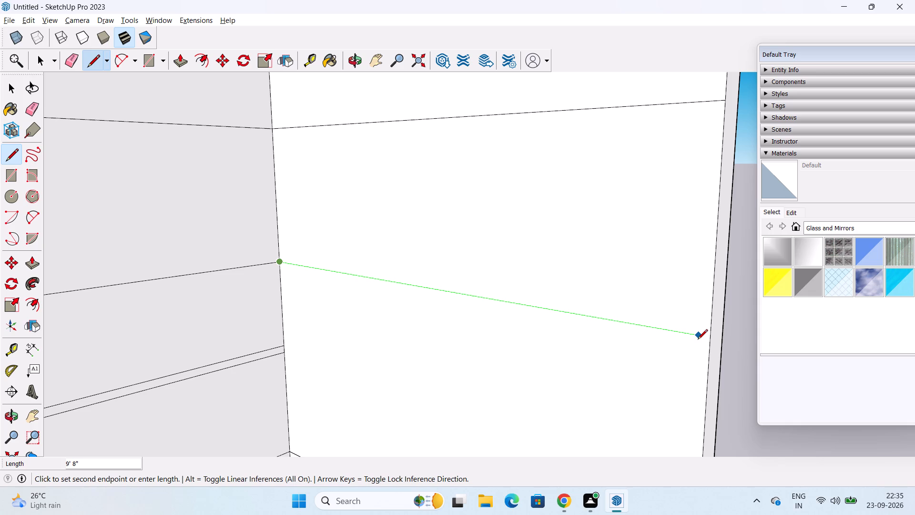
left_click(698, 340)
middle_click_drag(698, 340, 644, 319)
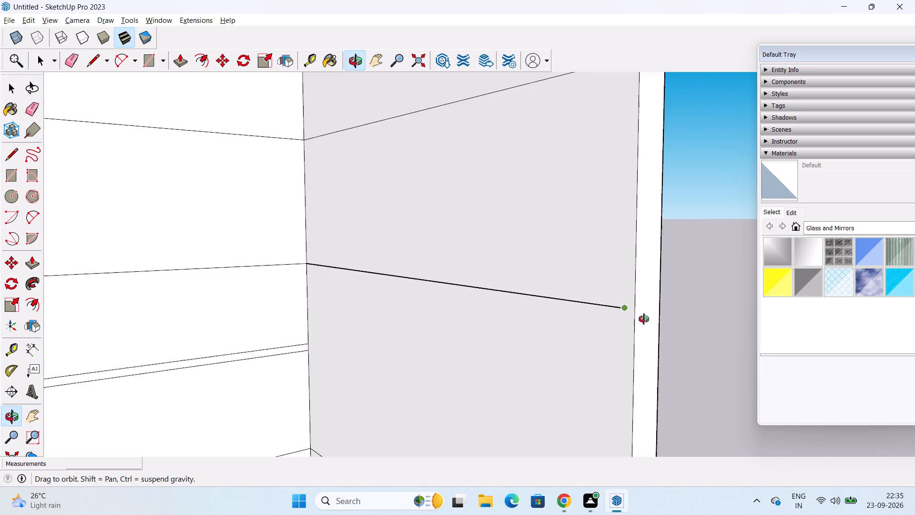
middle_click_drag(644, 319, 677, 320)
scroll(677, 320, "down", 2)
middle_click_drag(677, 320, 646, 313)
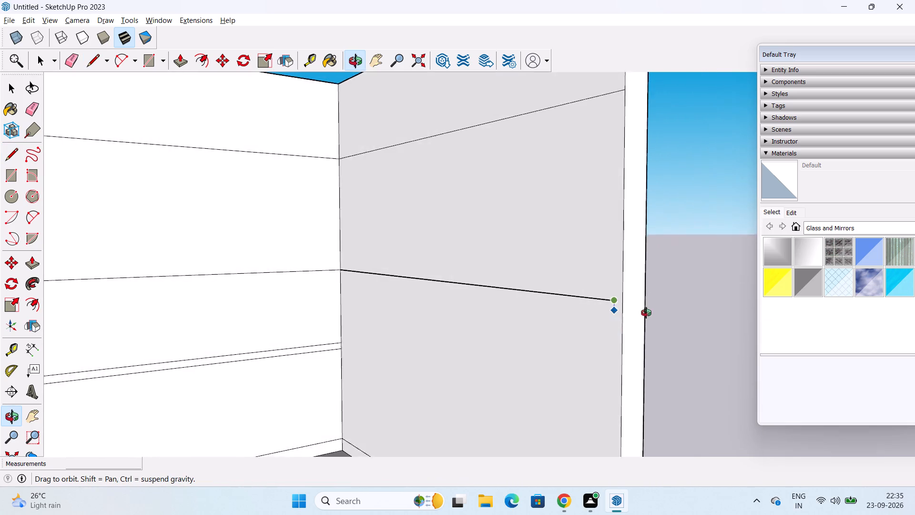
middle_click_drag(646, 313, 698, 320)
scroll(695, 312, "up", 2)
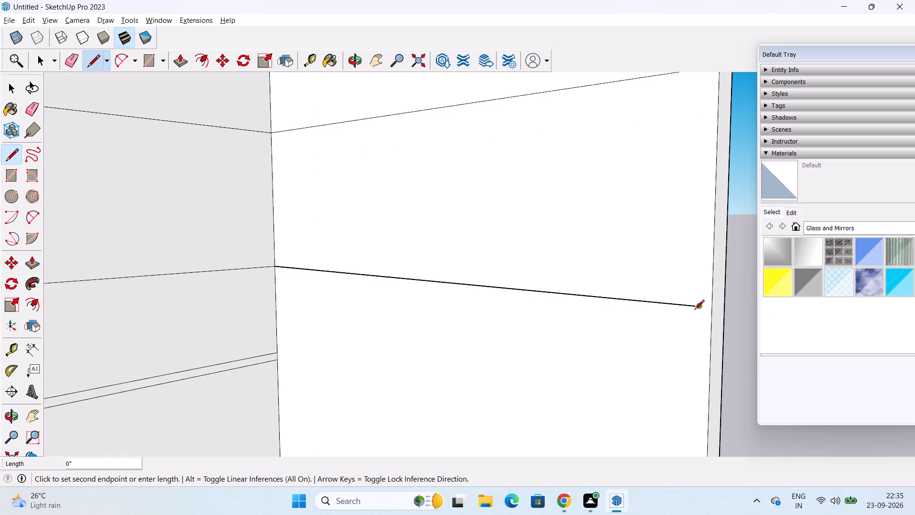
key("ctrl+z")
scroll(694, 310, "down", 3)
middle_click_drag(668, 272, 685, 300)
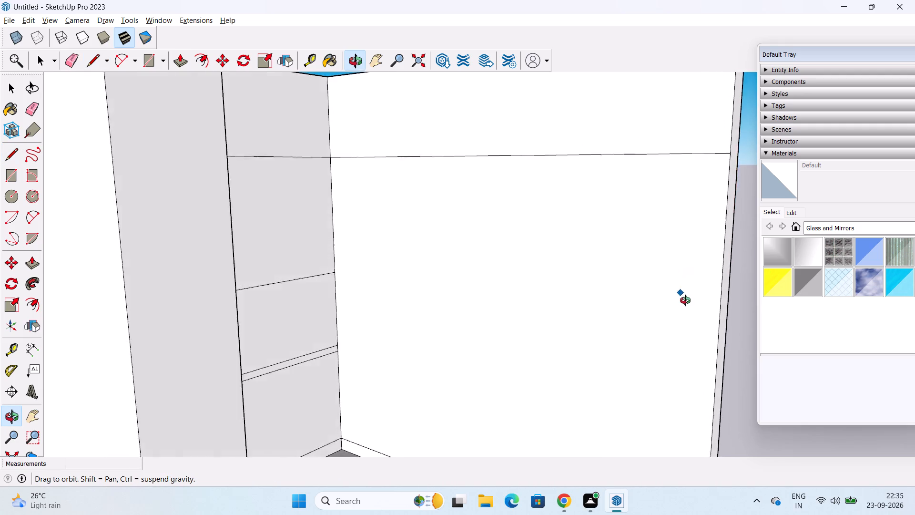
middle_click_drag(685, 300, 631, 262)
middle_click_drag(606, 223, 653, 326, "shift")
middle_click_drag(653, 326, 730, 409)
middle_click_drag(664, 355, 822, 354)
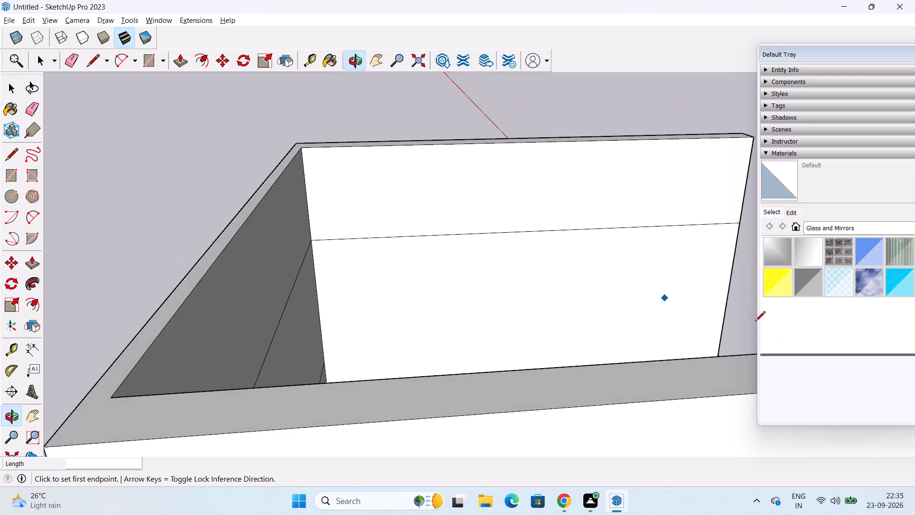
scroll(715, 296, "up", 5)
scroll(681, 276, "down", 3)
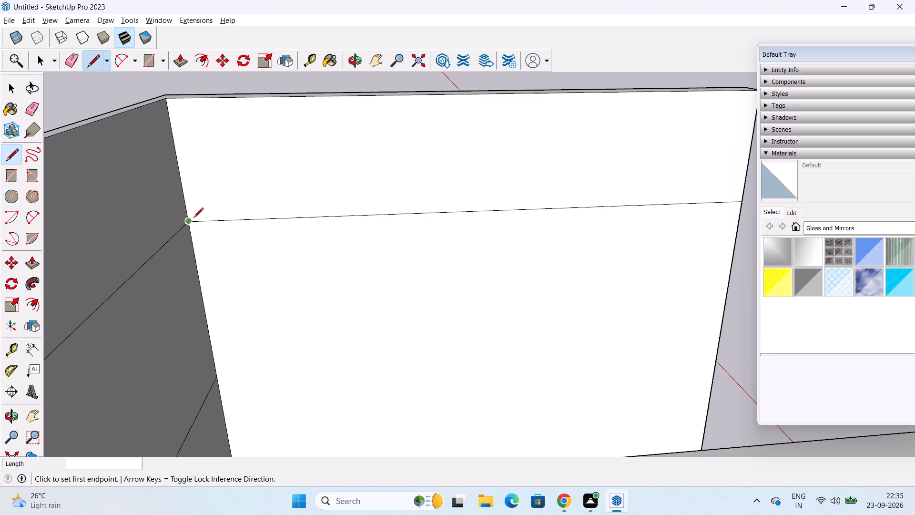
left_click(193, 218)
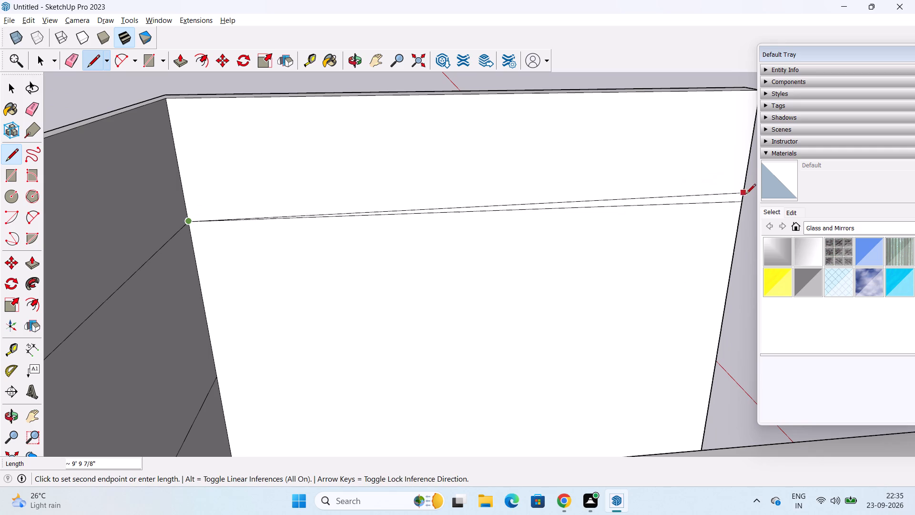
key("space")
Delete the horizontal line running across the upper part of the right wall.
left_click_drag(656, 202, 657, 201)
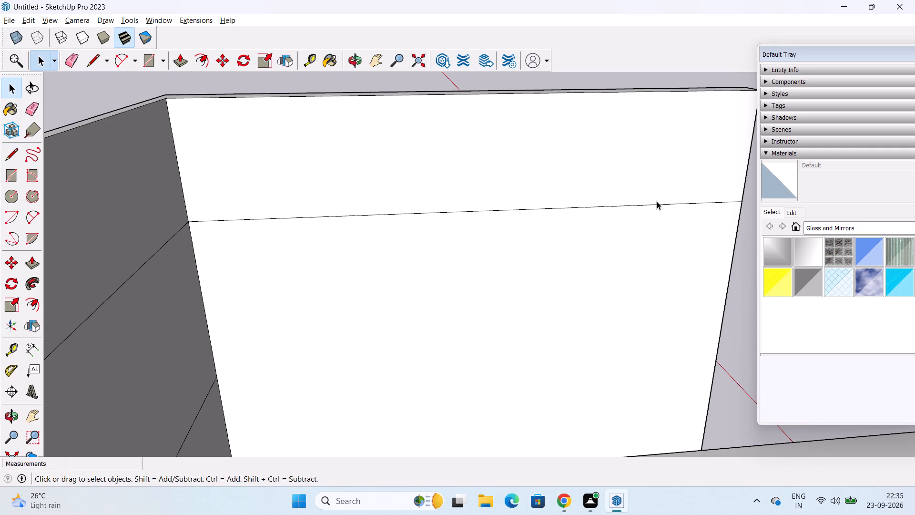
left_click_drag(657, 201, 669, 175)
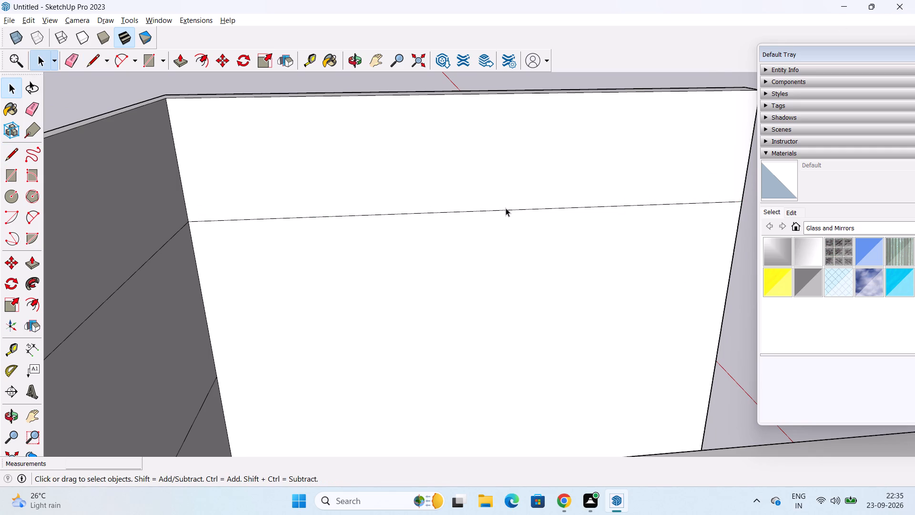
left_click(506, 208)
left_click(503, 210)
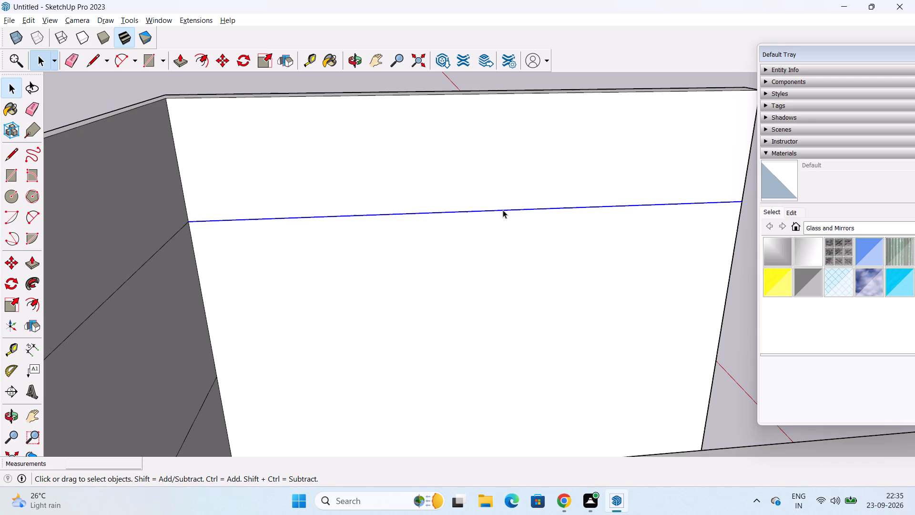
key("Delete")
Draw two 9' 9 7/8" lines parallel to the green axis along the right wall, from the back wall's two highest lines to the front edge.
scroll(501, 206, "down", 2)
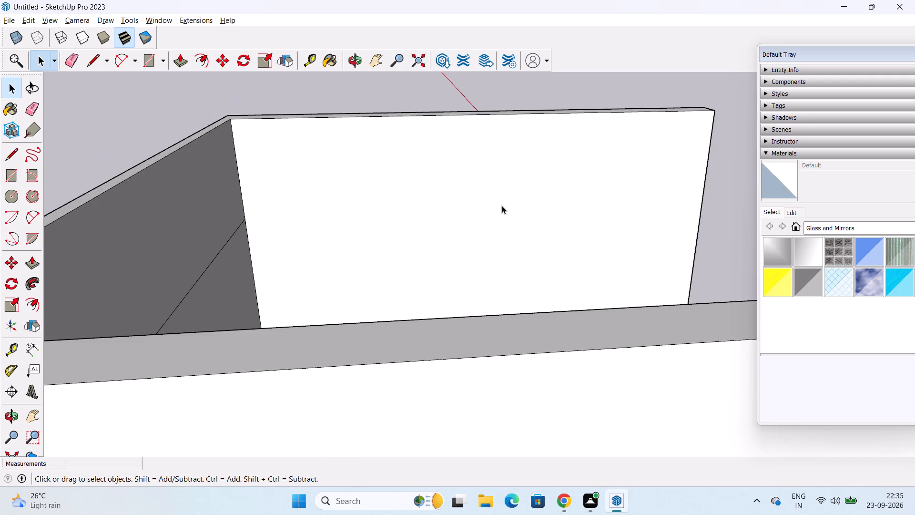
middle_click_drag(502, 206, 291, 173)
middle_click_drag(385, 201, 367, 189, "shift")
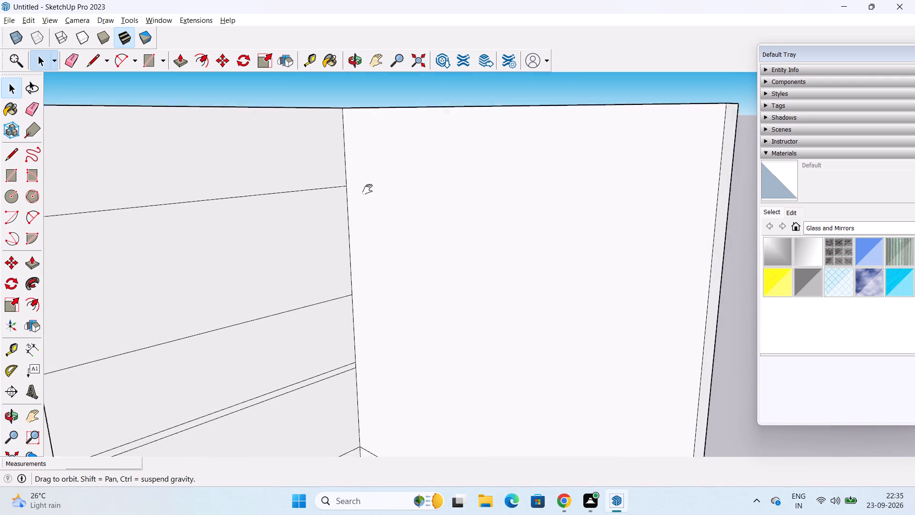
middle_click_drag(367, 189, 324, 198, "shift")
key("l")
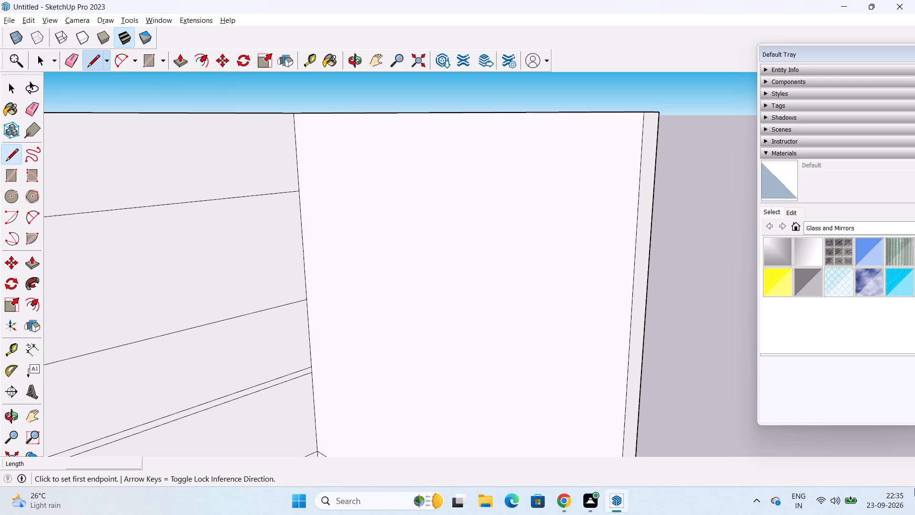
left_click(298, 192)
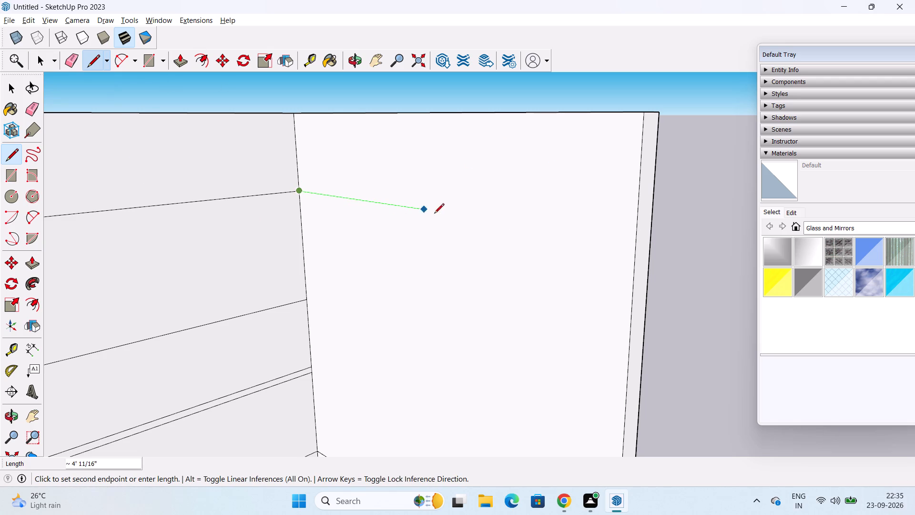
left_click(637, 244)
left_click(309, 298)
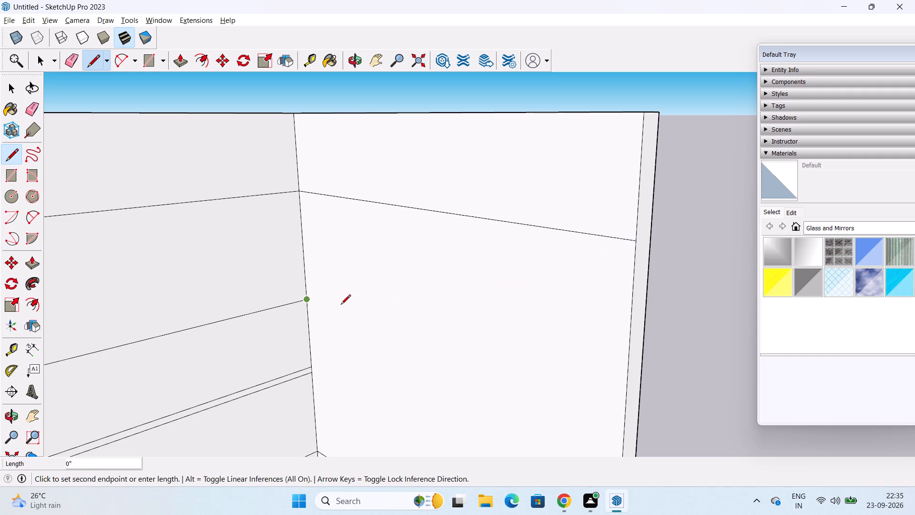
left_click(624, 412)
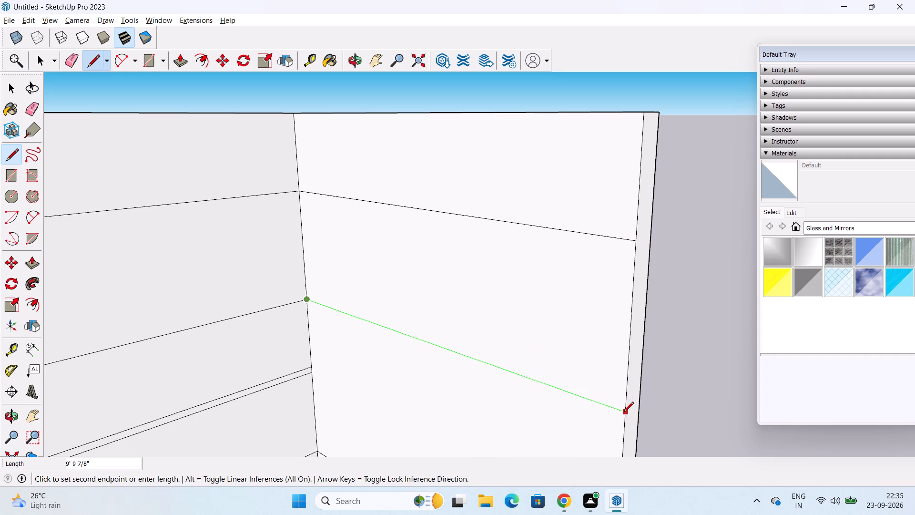
Draw two 9' 9 7/8" lines along the right wall from the back wall's closely spaced line pair to the front edge, parallel to the green axis.
scroll(625, 416, "up", 5)
middle_click_drag(631, 413, 631, 410, "shift")
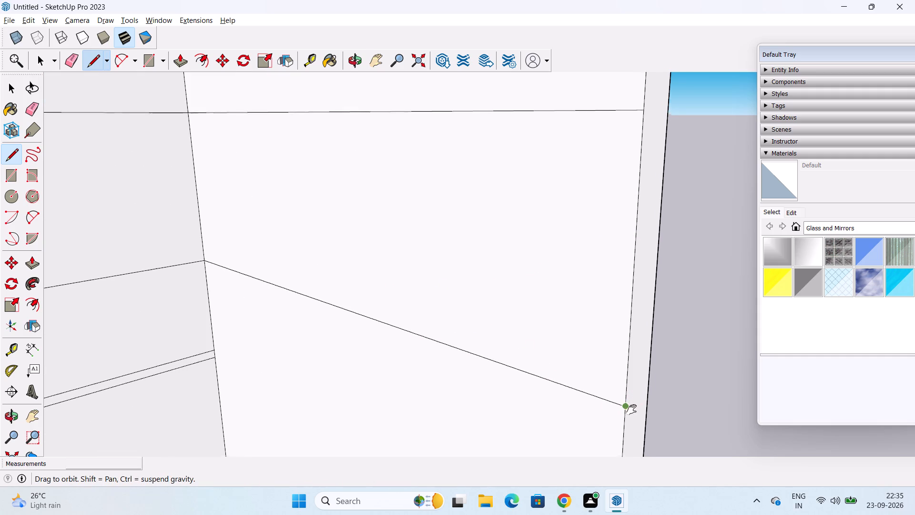
middle_click_drag(631, 410, 634, 313, "shift")
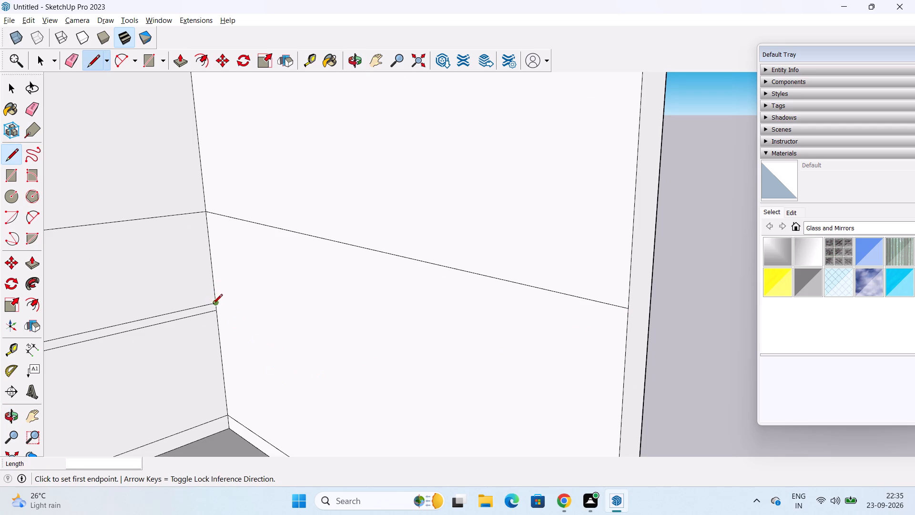
left_click(216, 302)
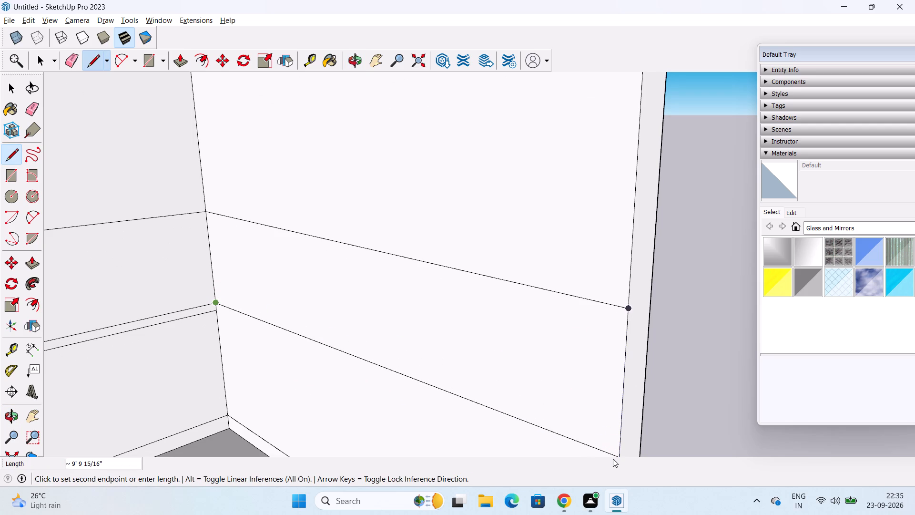
middle_click_drag(613, 459, 615, 289, "shift")
middle_click_drag(590, 359, 595, 204, "shift")
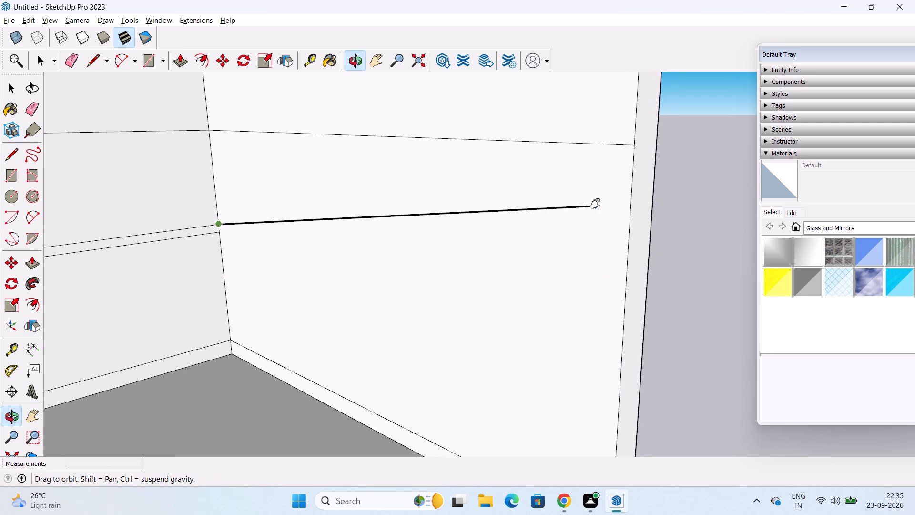
middle_click_drag(595, 204, 596, 201, "shift")
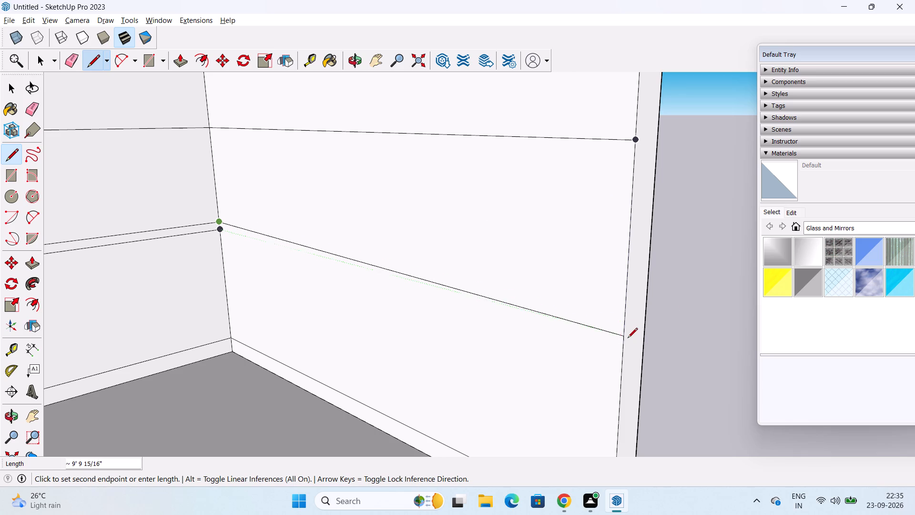
left_click(623, 322)
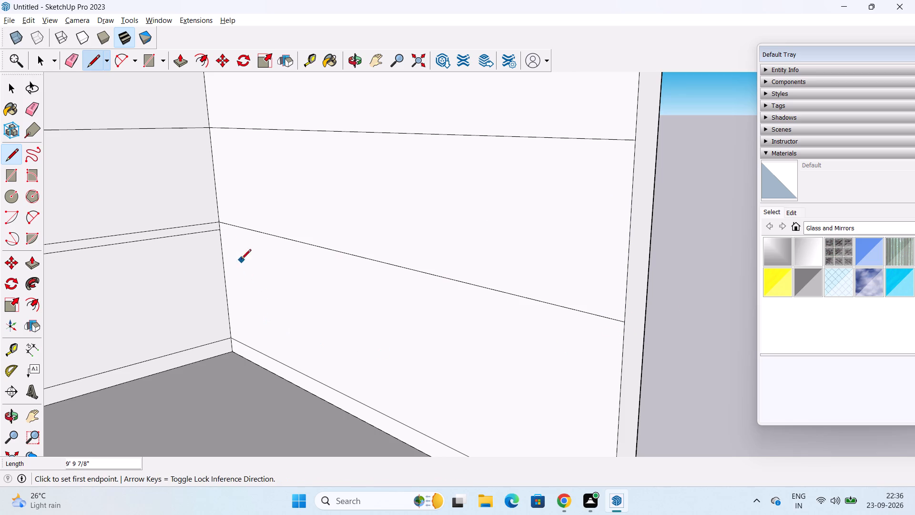
left_click(219, 231)
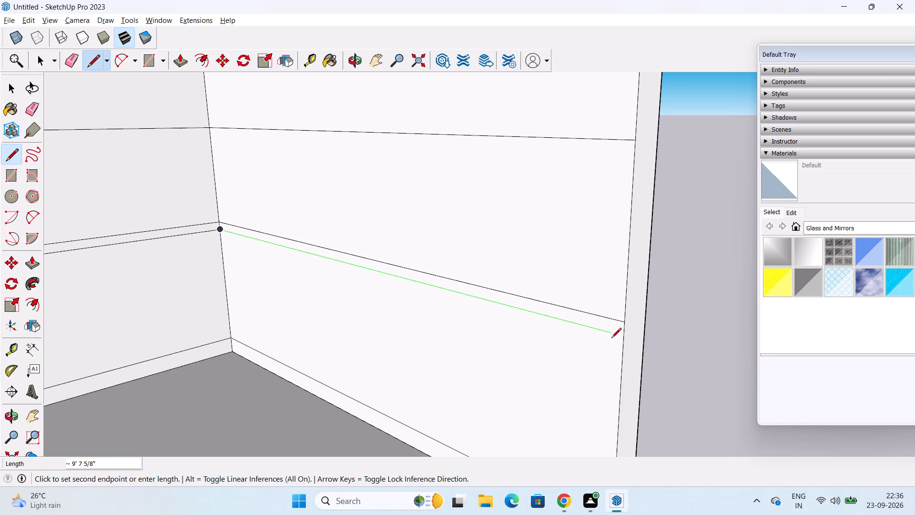
left_click(623, 333)
key("space")
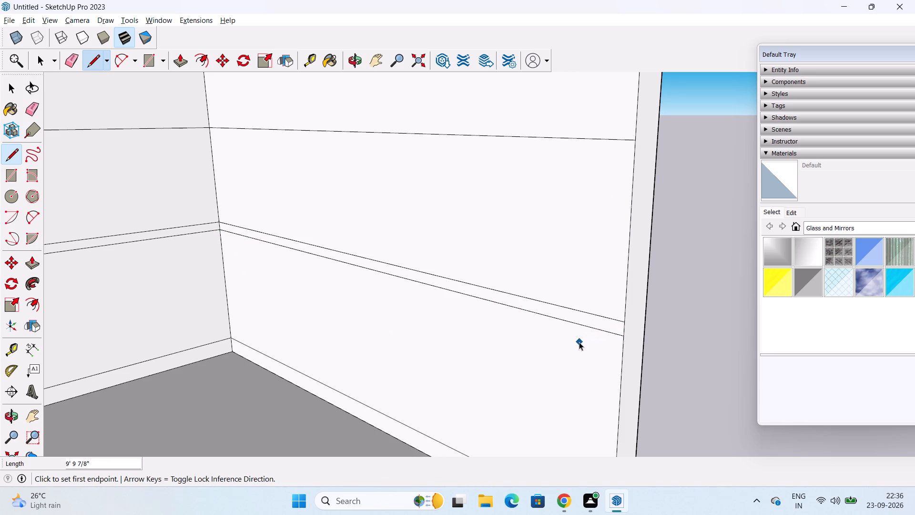
Push/Pull the left wall's skirting face 22" into the room.
scroll(582, 339, "down", 3)
middle_click_drag(584, 331, 523, 342)
scroll(523, 340, "down", 2)
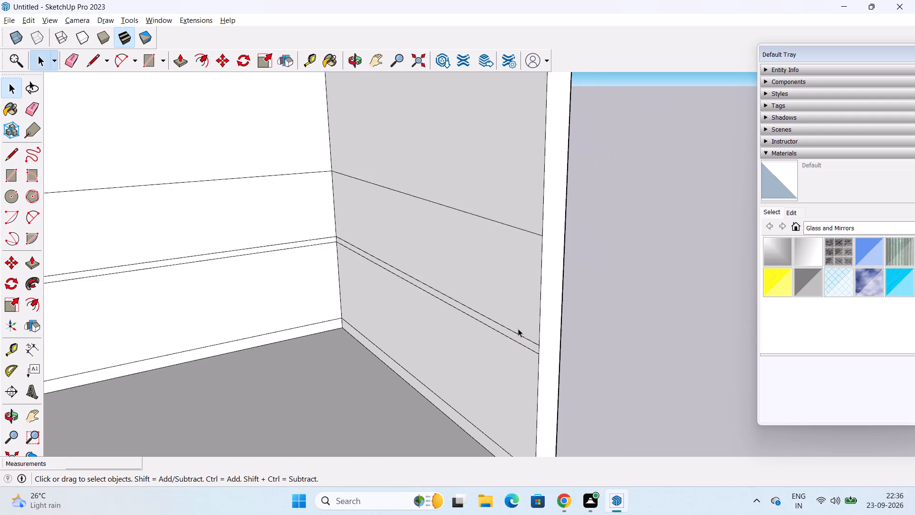
scroll(518, 329, "down", 6)
middle_click_drag(503, 315, 396, 326)
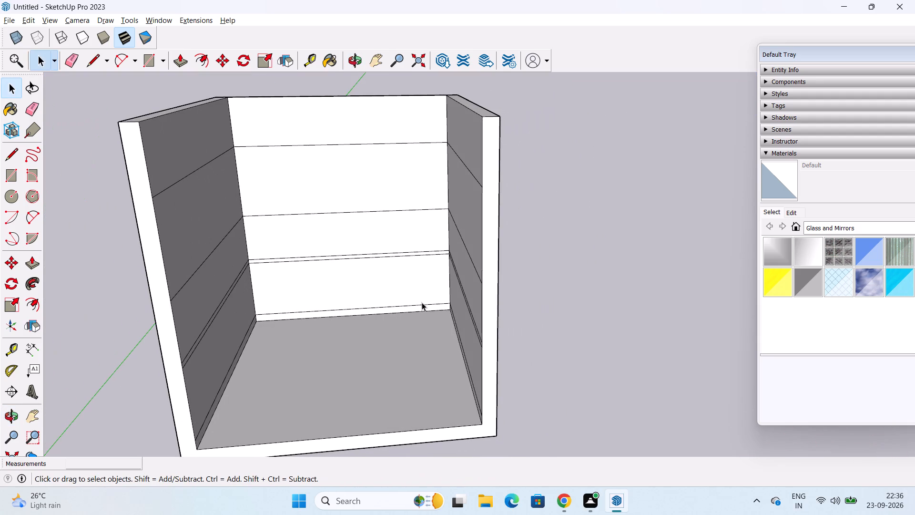
scroll(426, 297, "up", 2)
middle_click_drag(426, 295, 384, 303)
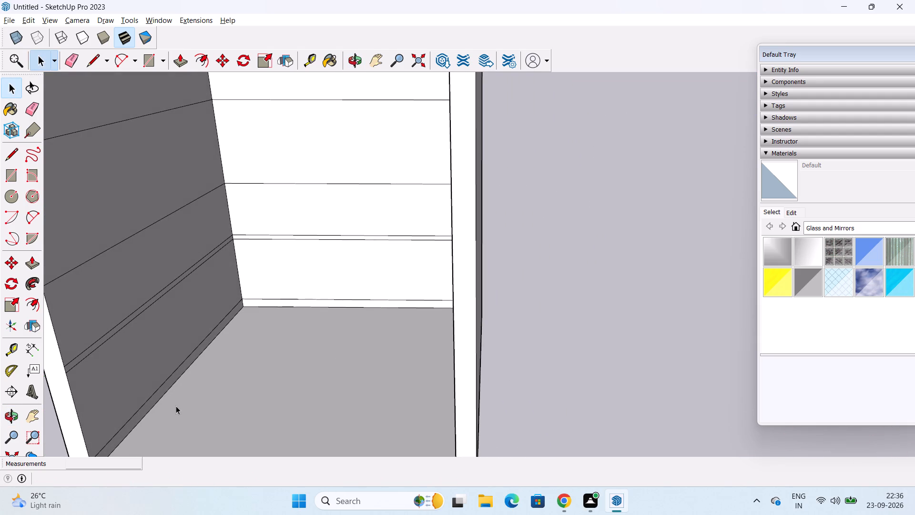
key("p")
middle_click_drag(183, 395, 204, 325)
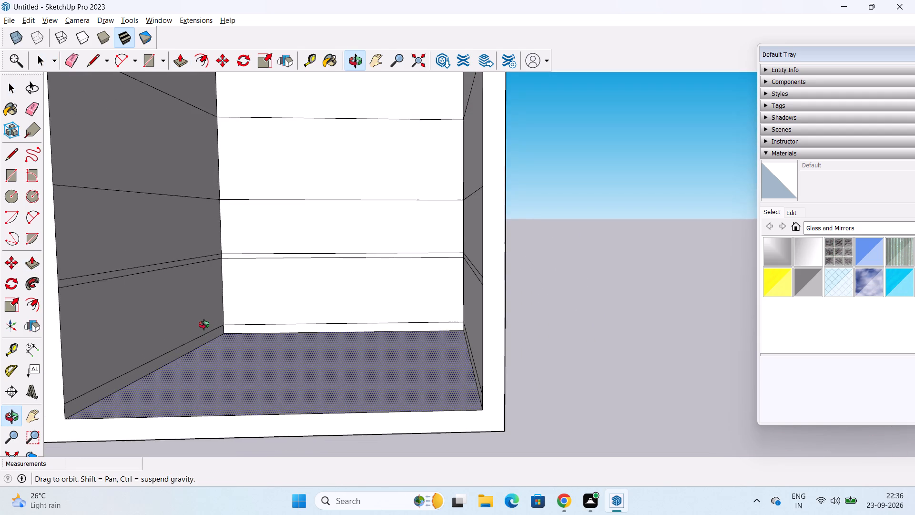
middle_click_drag(204, 325, 203, 340)
middle_click_drag(203, 339, 244, 333)
left_click(161, 398)
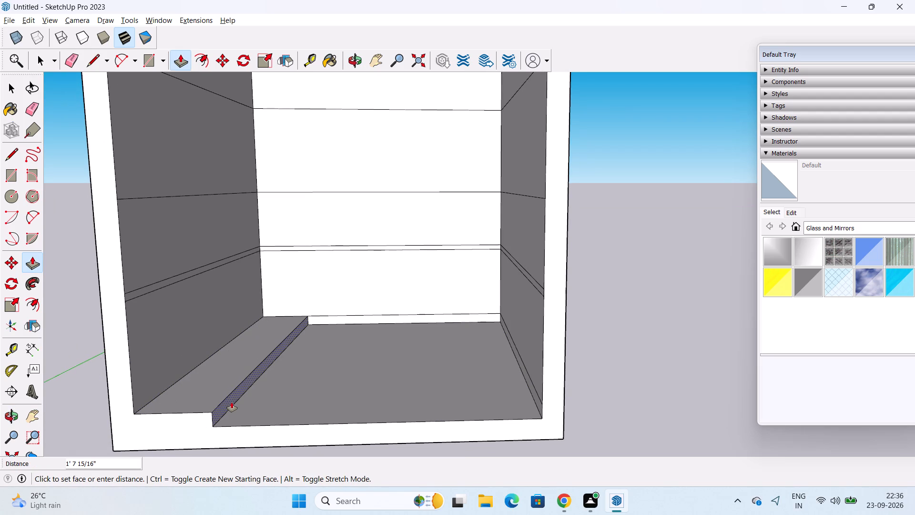
type("22")
key("shift+quotedbl")
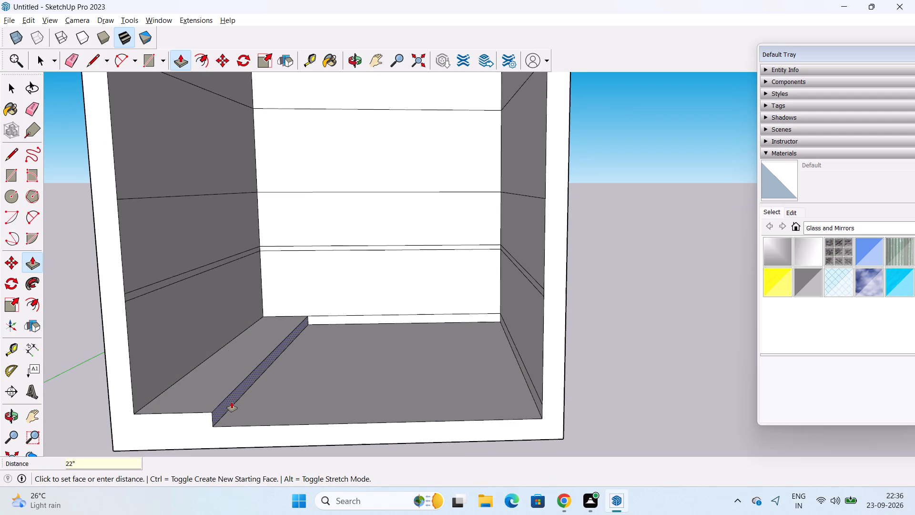
key("Return")
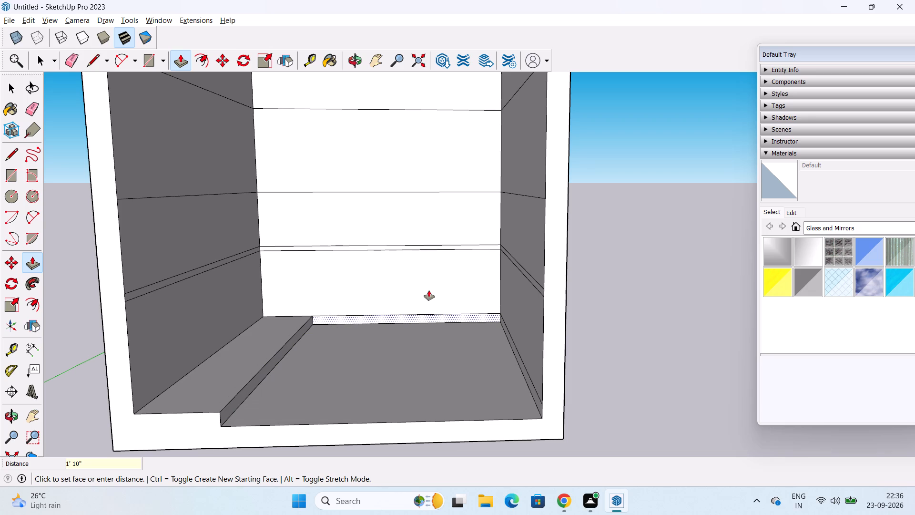
Push/Pull the back and right walls' skirting faces into the room by the same 22".
double_click(389, 319)
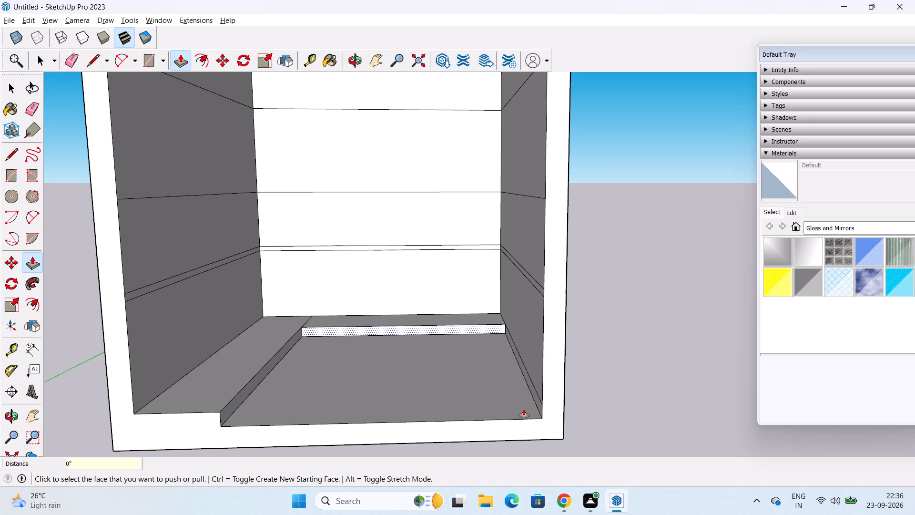
double_click(536, 399)
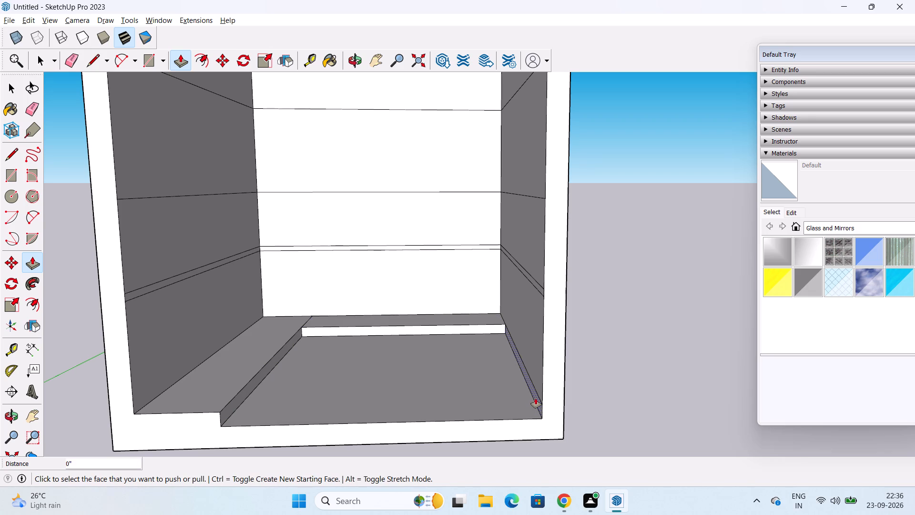
key("space")
Erase the two seam lines at the back corners of the raised skirting base so its top becomes one U-shaped face.
middle_click_drag(460, 368, 447, 448)
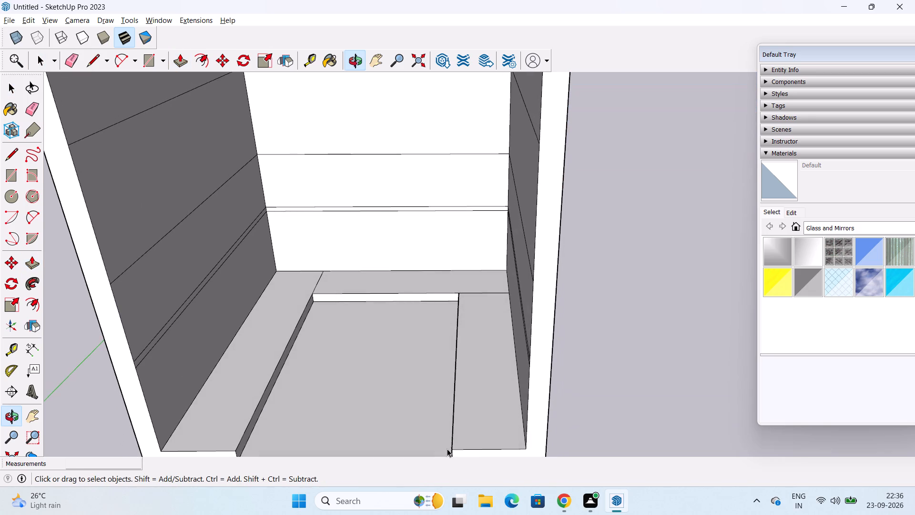
key("e")
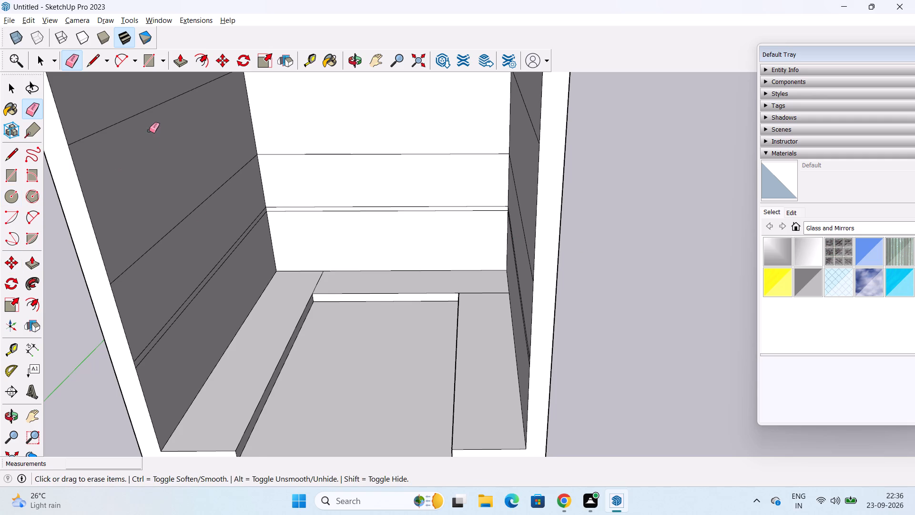
left_click(318, 279)
left_click(489, 293)
key("space")
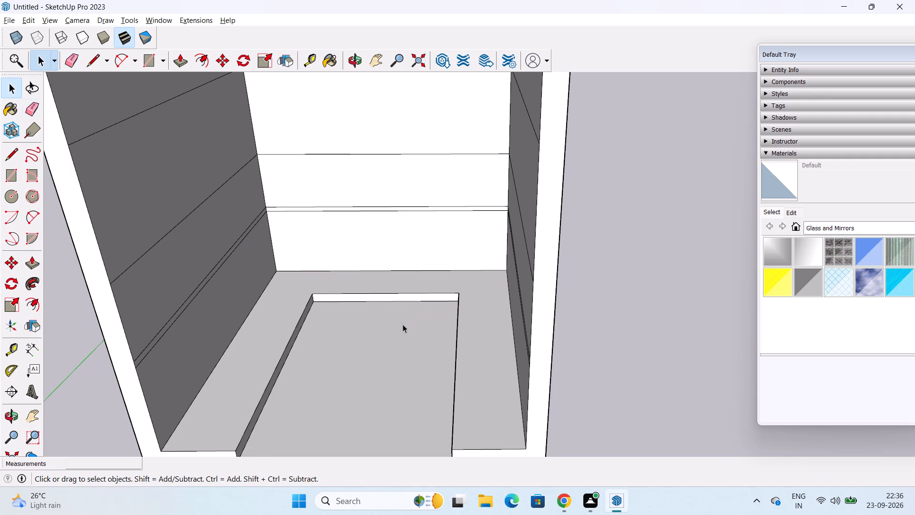
Push/Pull the left wall's lower face 22" into the room to the skirting's edge, and another 2" beyond it.
key("p")
key("alt+Tab")
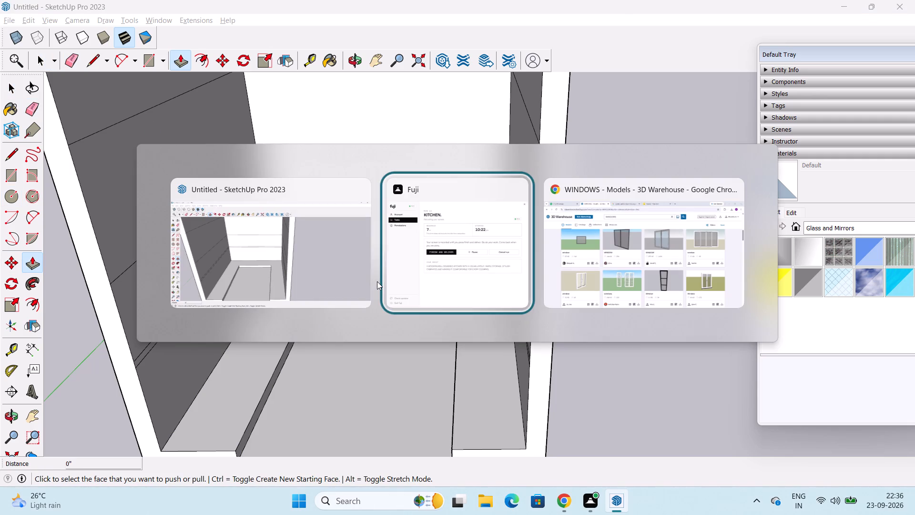
key("alt+Tab")
key("alt+Tab")
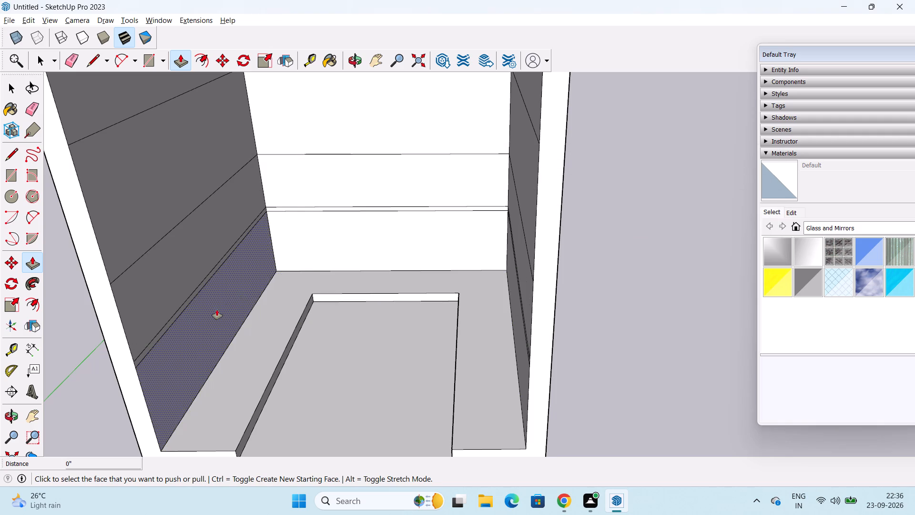
left_click(217, 309)
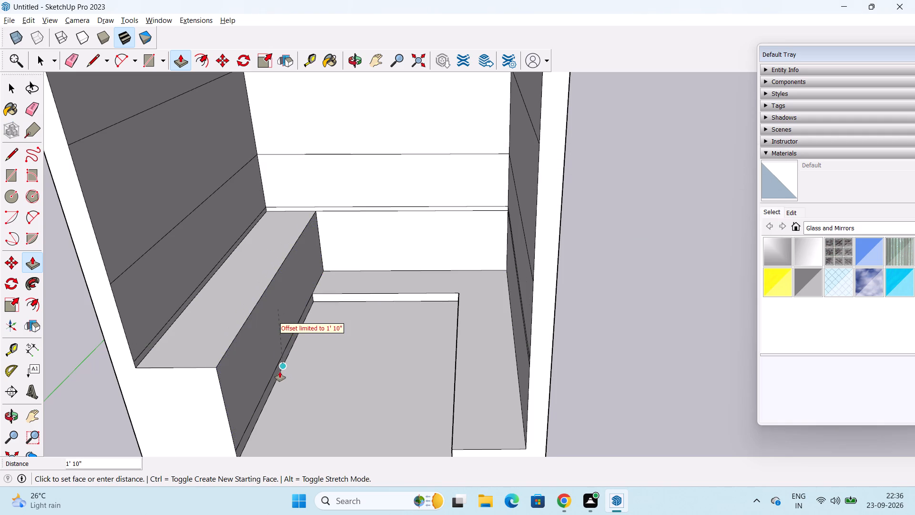
left_click(278, 372)
left_click(262, 347)
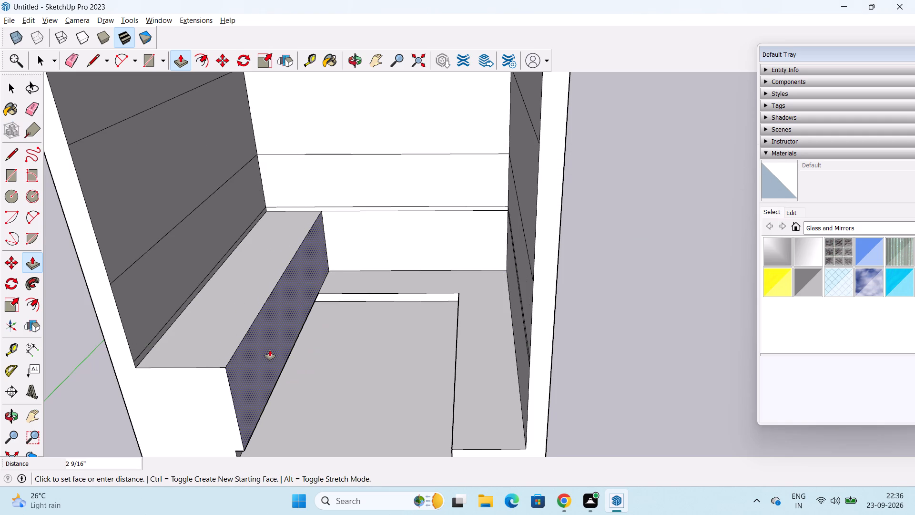
type("2\"")
key("Return")
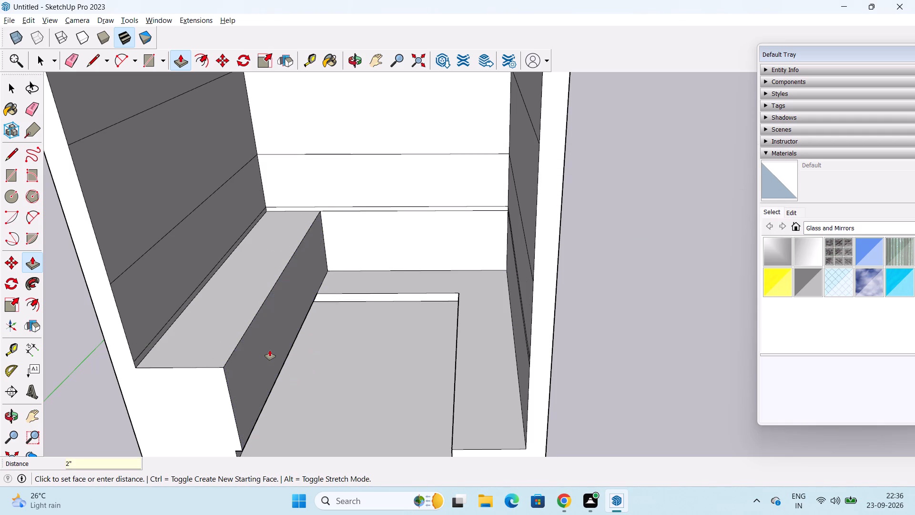
Push/Pull the back wall's lower face out to the skirting's front edge, and another 2" beyond it.
middle_click_drag(483, 242, 418, 355)
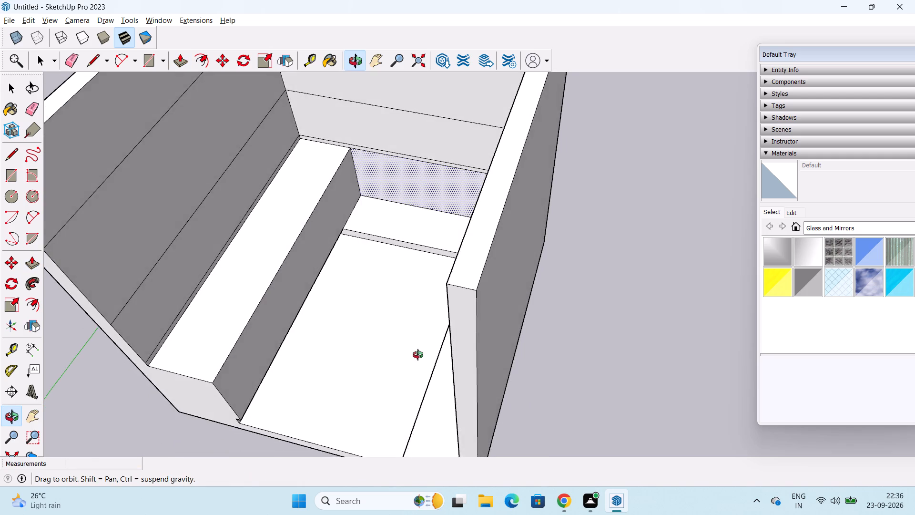
middle_click_drag(418, 355, 433, 343)
left_click(421, 202)
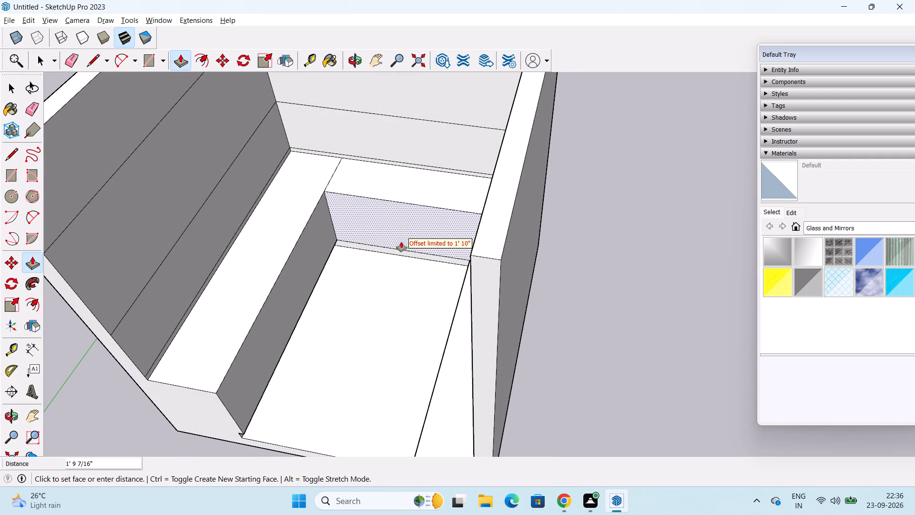
left_click(388, 251)
left_click(412, 222)
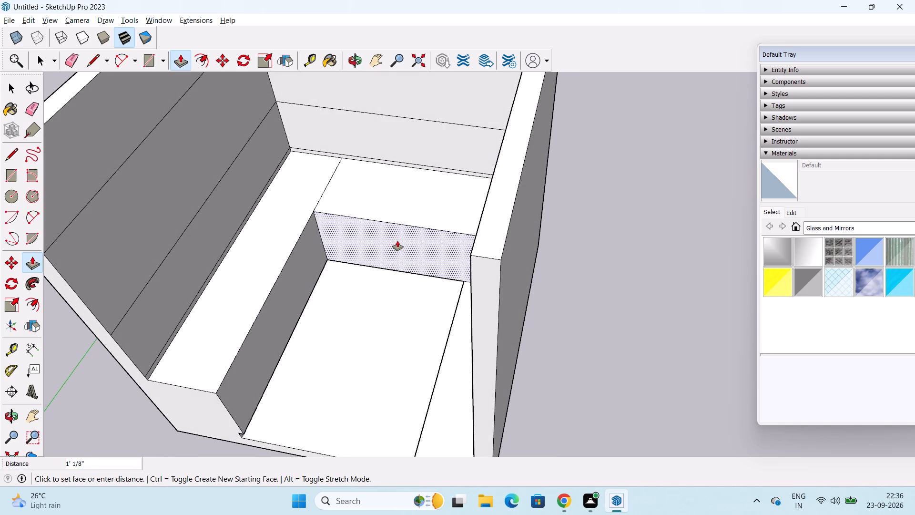
key("2")
key("shift+quotedbl")
key("Return")
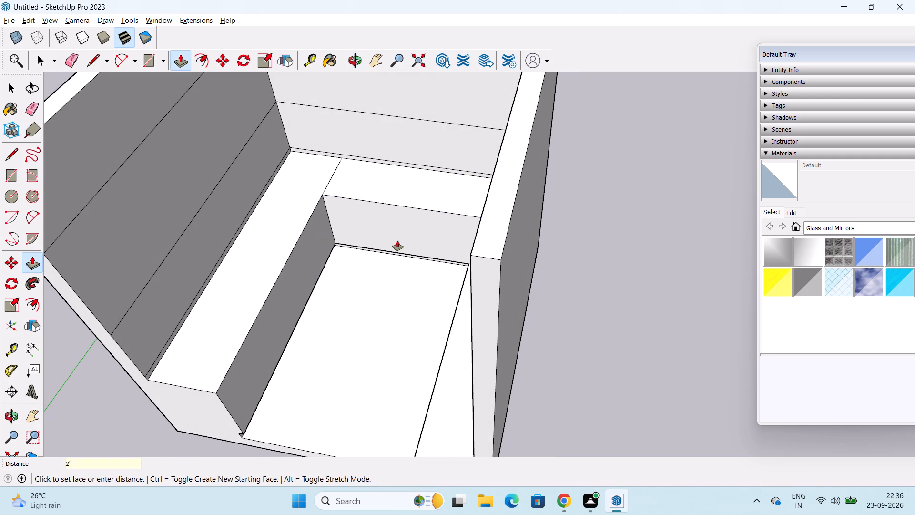
Push/Pull the right wall's lower face 24" into the room above the skirting.
middle_click_drag(361, 288, 375, 233)
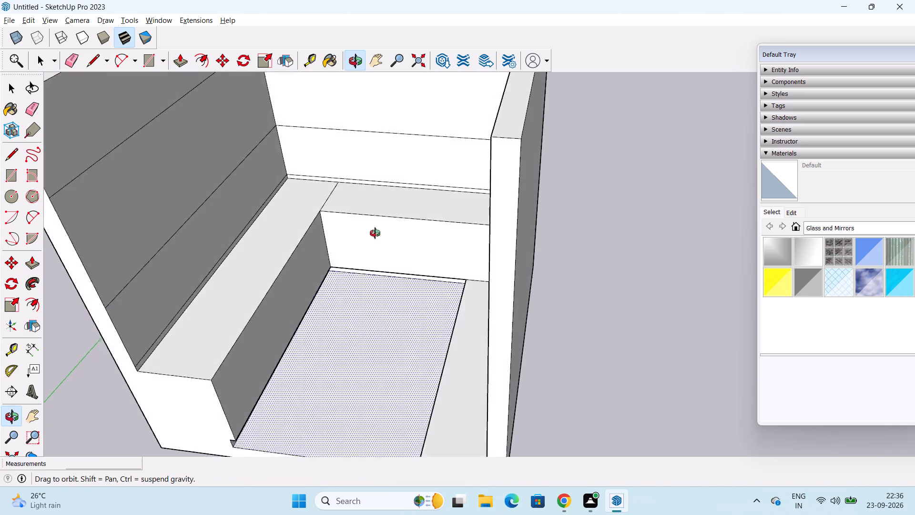
middle_click_drag(375, 233, 563, 197)
left_click(559, 319)
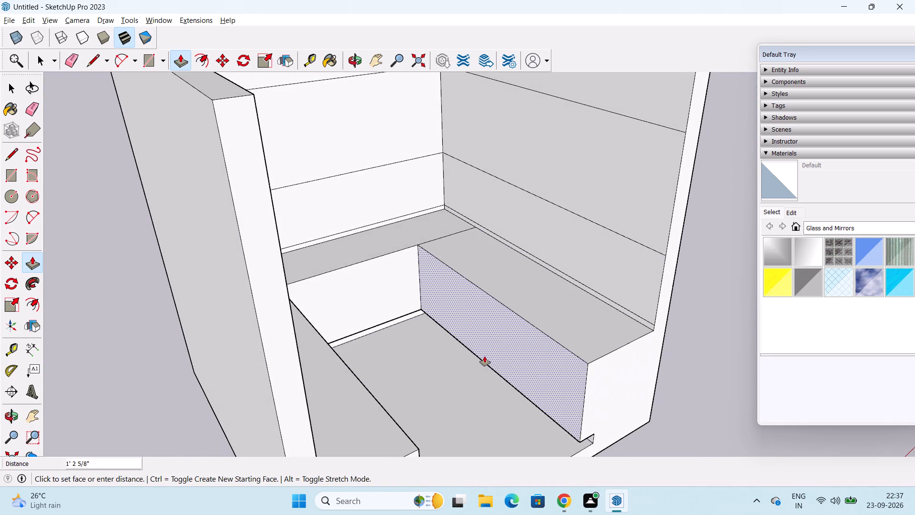
type("24\"")
key("Return")
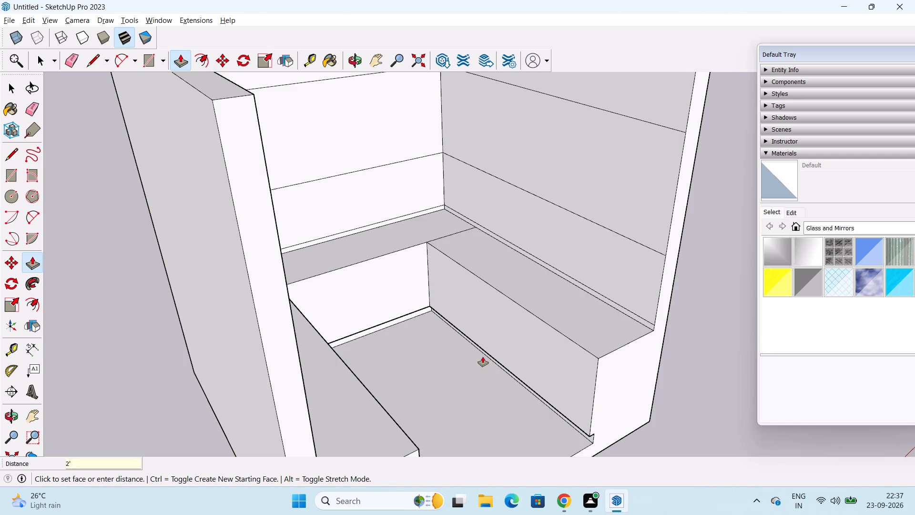
Erase the two seam lines at the back corners of the base cabinets' top to merge it into one U-shaped face.
middle_click_drag(482, 357, 386, 391)
key("space")
key("e")
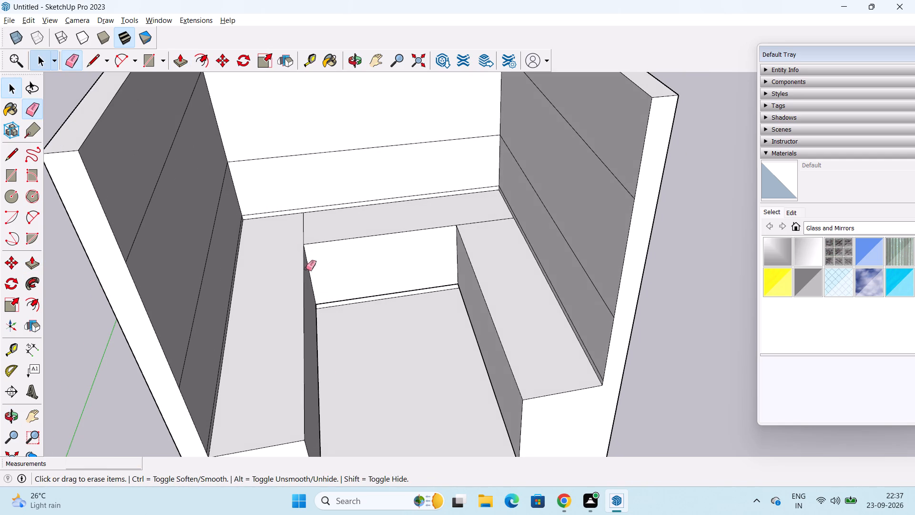
left_click(302, 228)
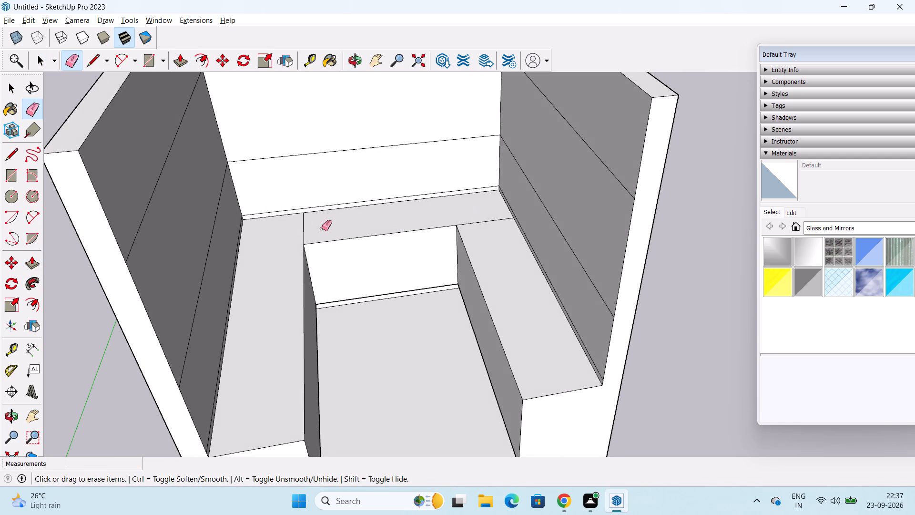
left_click(304, 226)
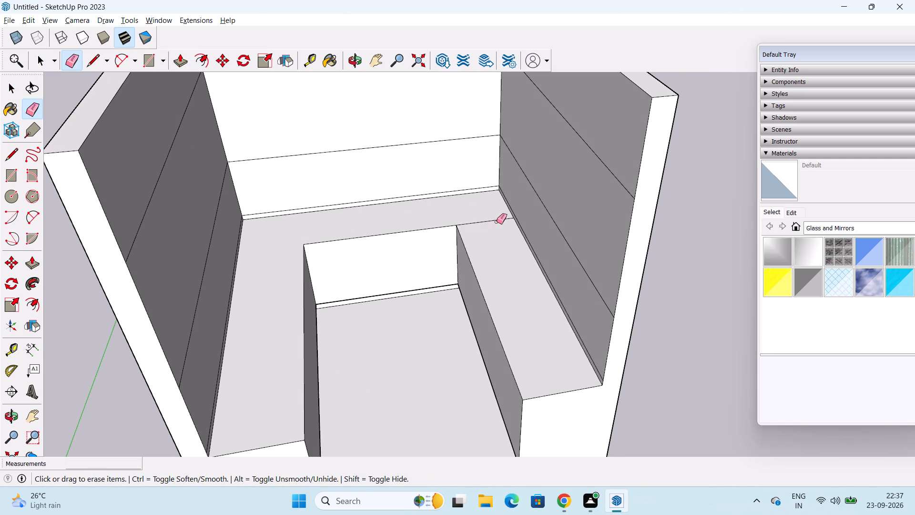
left_click(505, 216)
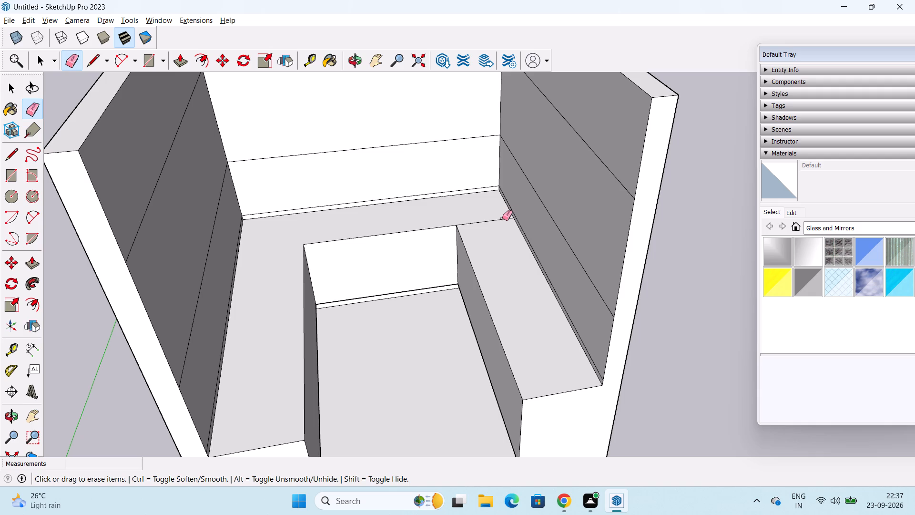
left_click(500, 220)
key("space")
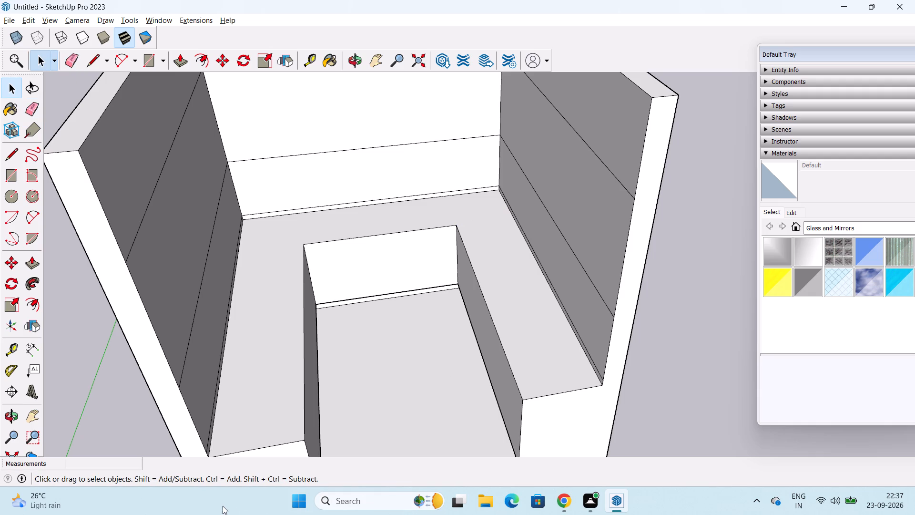
Push/Pull the narrow strips above the base cabinets on the left, back and right walls 2' outward as a countertop slab.
middle_click_drag(267, 356, 152, 321)
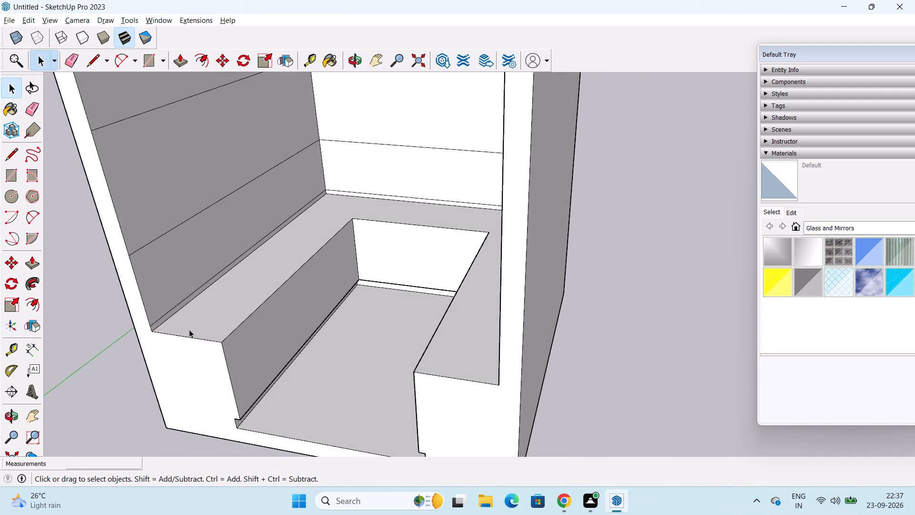
scroll(188, 329, "up", 3)
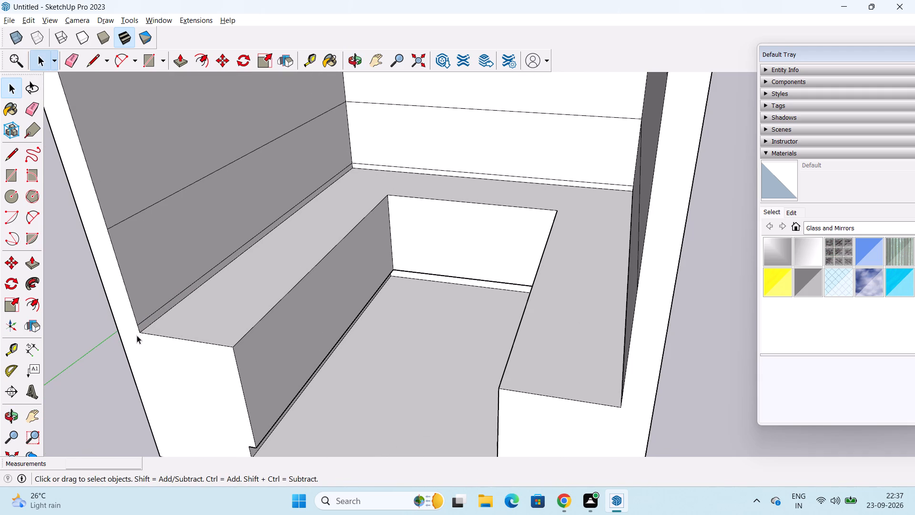
key("p")
left_click(157, 311)
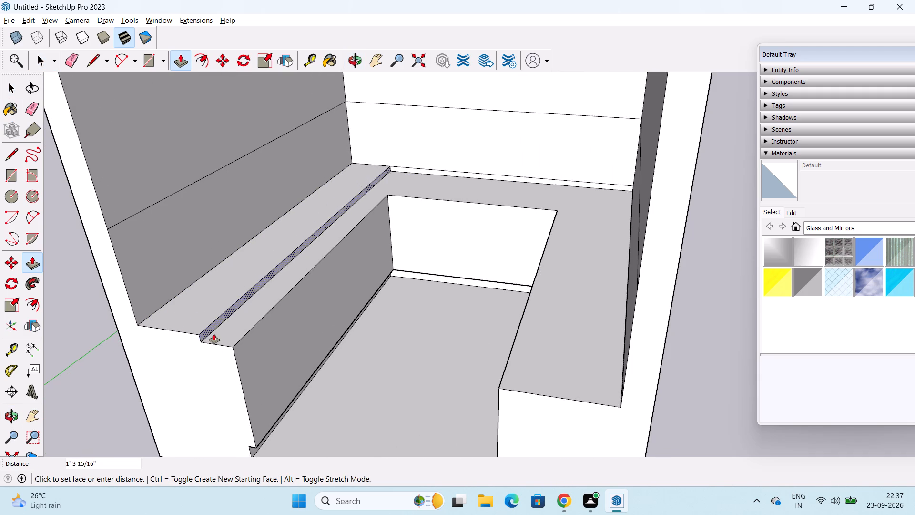
left_click(245, 337)
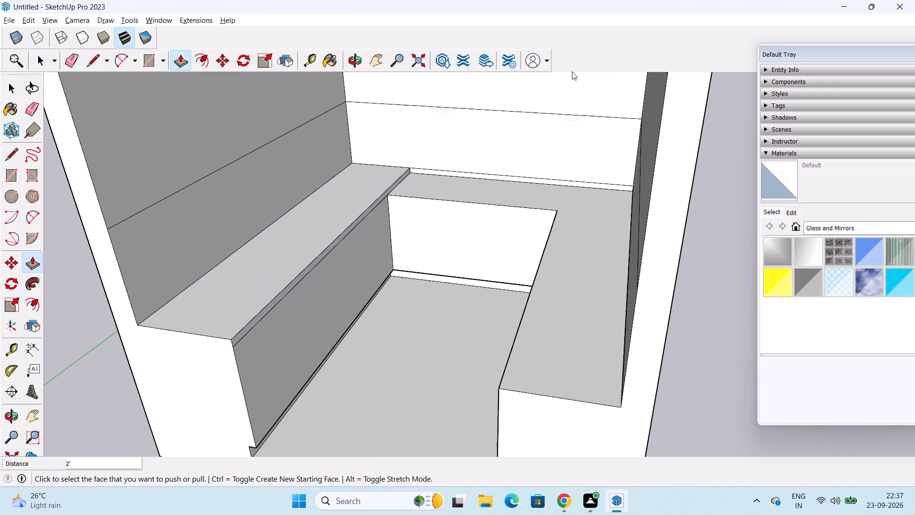
double_click(447, 173)
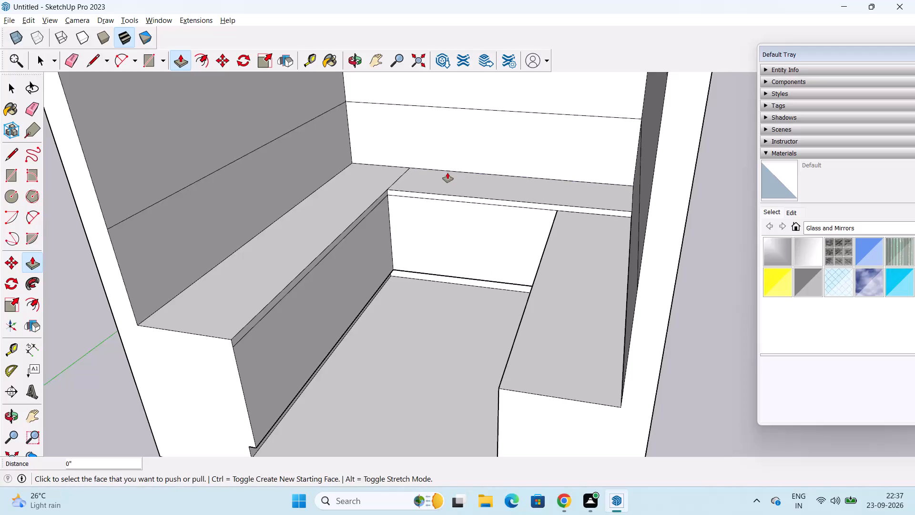
middle_click_drag(519, 275, 663, 319)
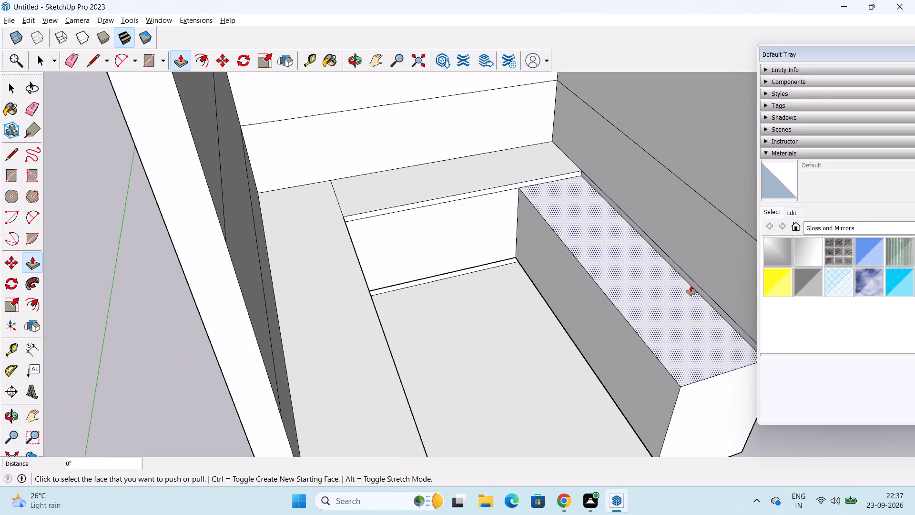
double_click(692, 284)
Erase the two seam lines at the back corners of the countertop so its top becomes one U-shaped face.
middle_click_drag(580, 335, 564, 362)
key("space")
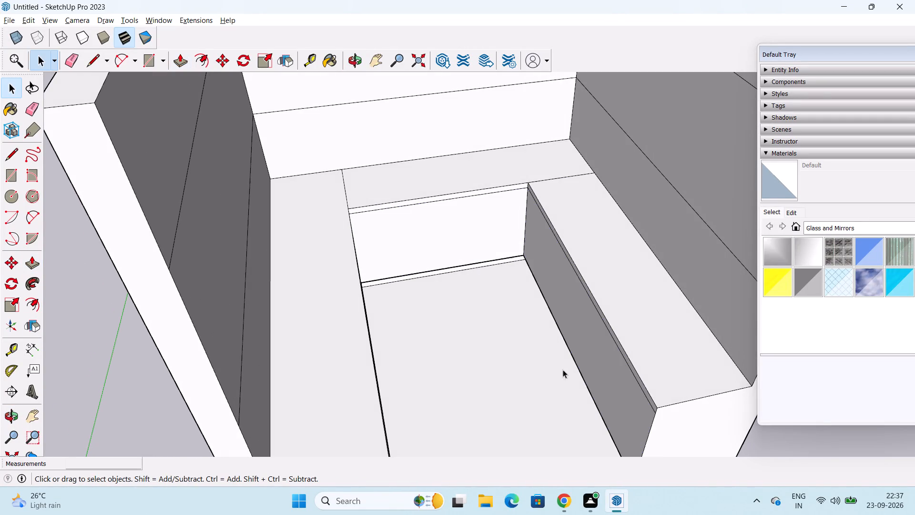
key("e")
left_click(344, 187)
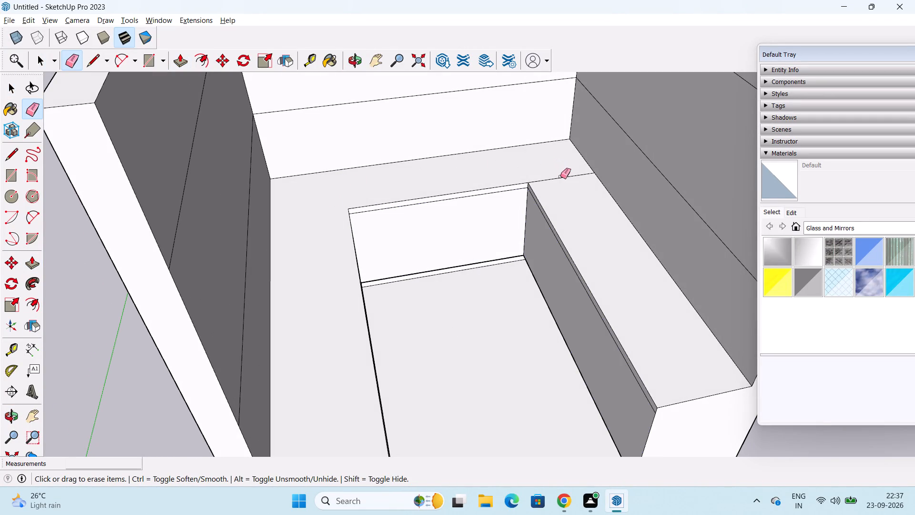
left_click(560, 176)
middle_click_drag(523, 219, 390, 181)
key("space")
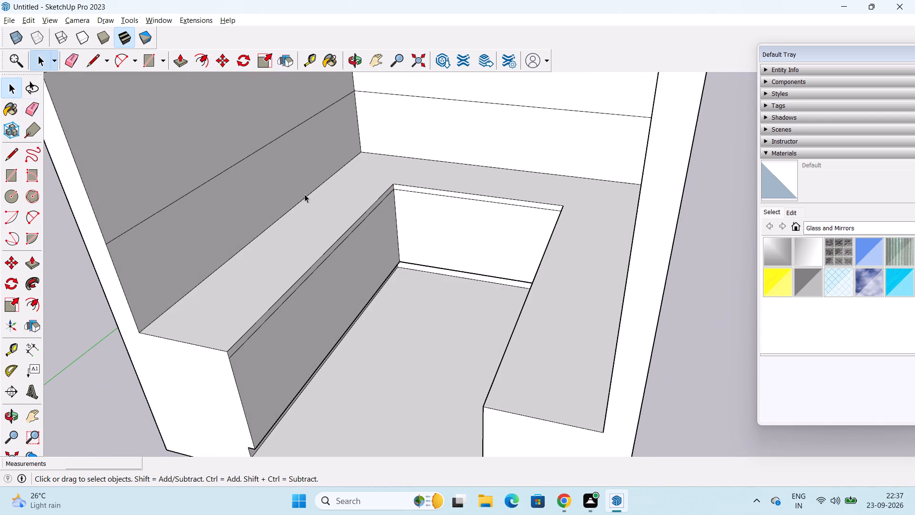
Push/Pull the bands directly above the countertop on the left, back and right walls 2" into the room.
key("p")
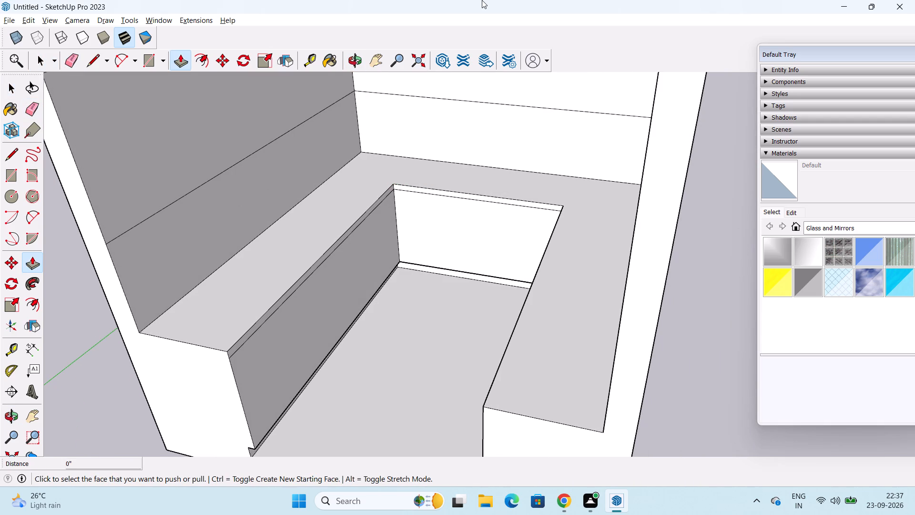
left_click(262, 164)
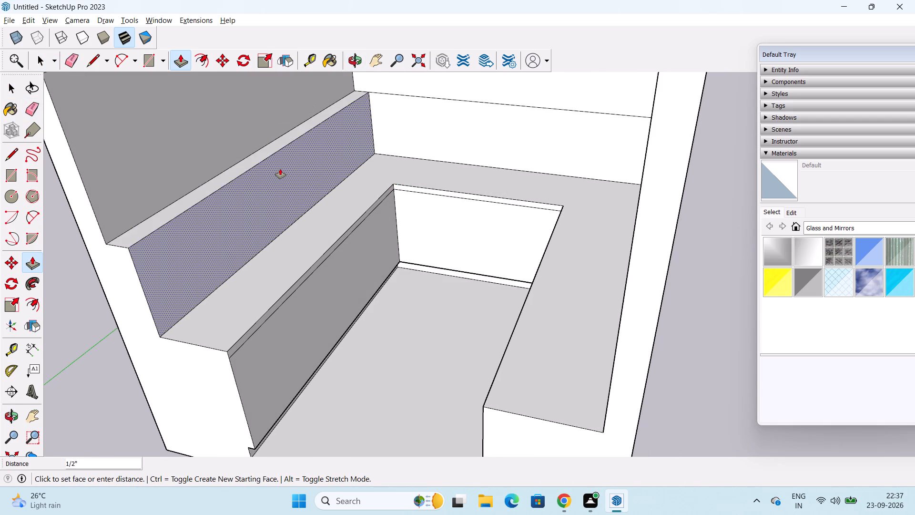
type("2\"")
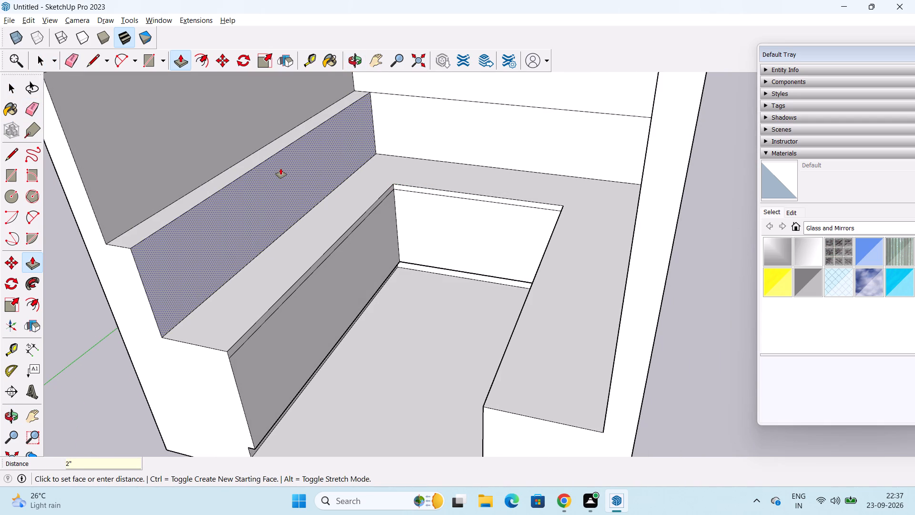
key("Return")
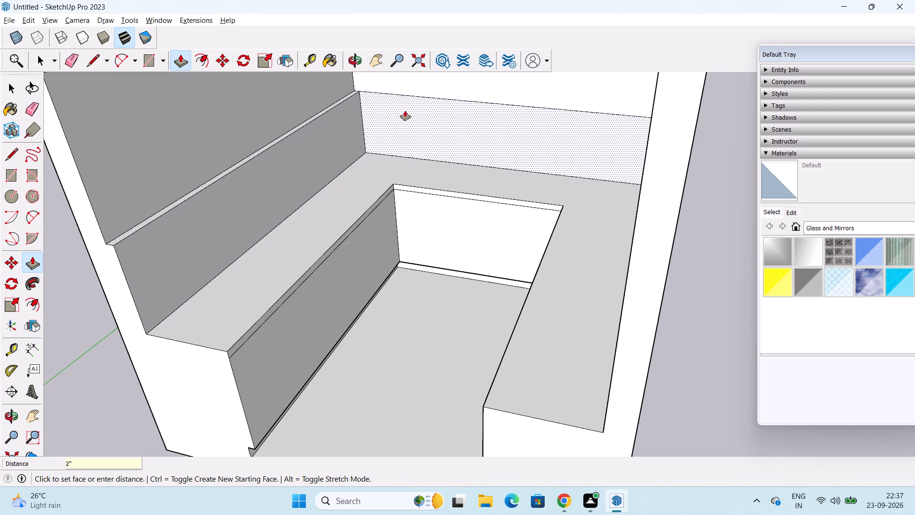
double_click(405, 111)
middle_click_drag(507, 196, 623, 245)
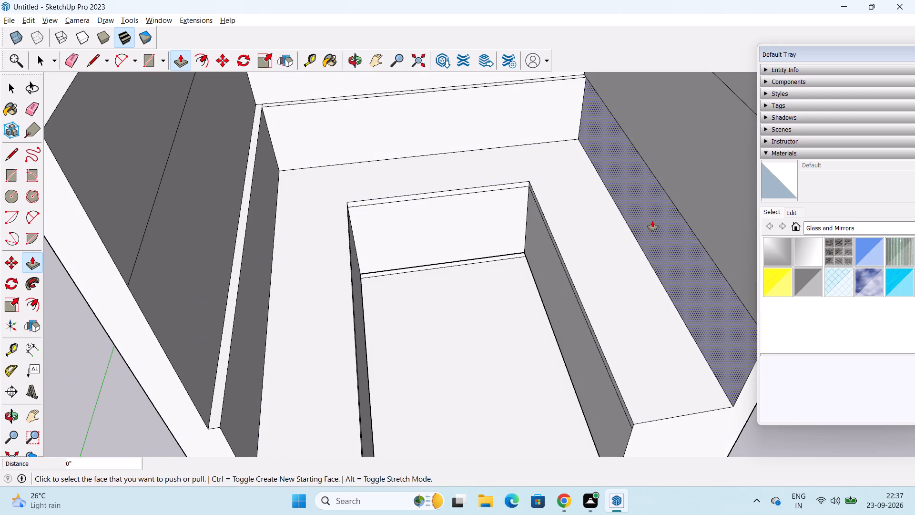
double_click(652, 221)
Push/Pull the left wall's band above the backsplash 2" into the room, flush with the backsplash face.
middle_click_drag(648, 221, 586, 176)
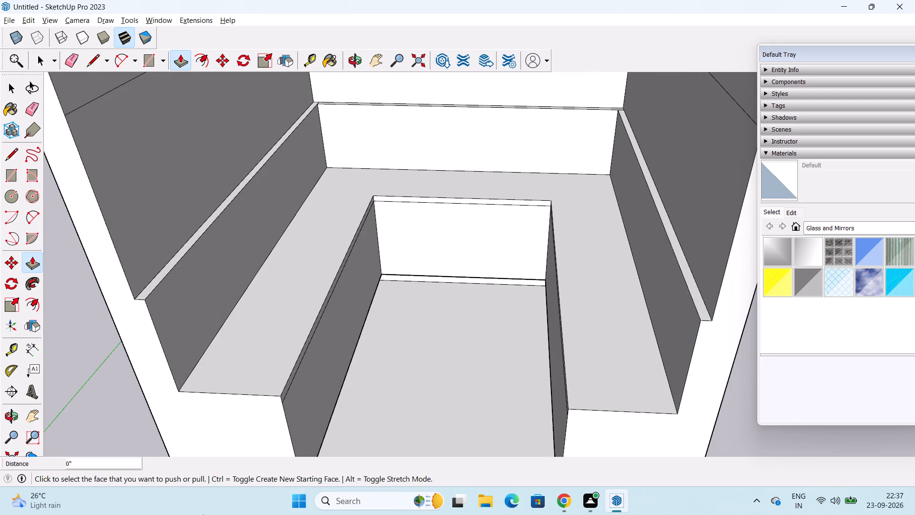
scroll(52, 306, "down", 1)
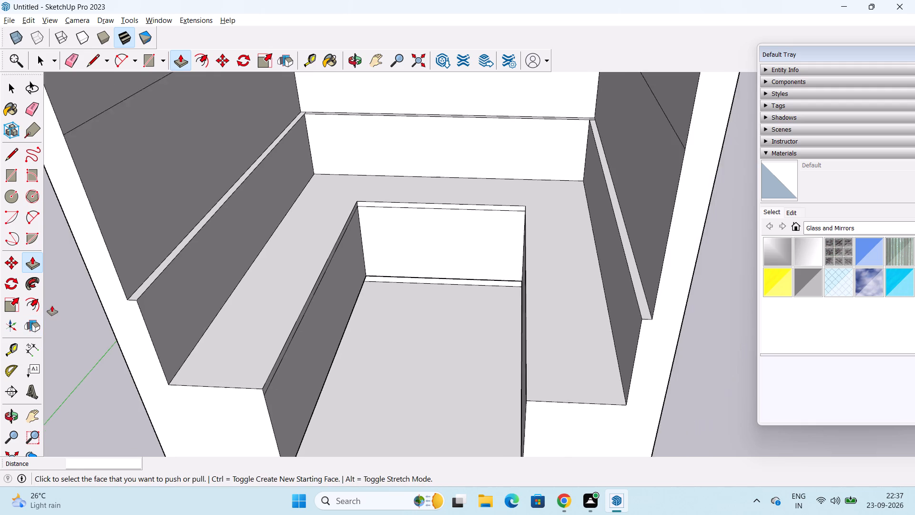
scroll(52, 306, "down", 1)
scroll(123, 248, "down", 1)
left_click(146, 189)
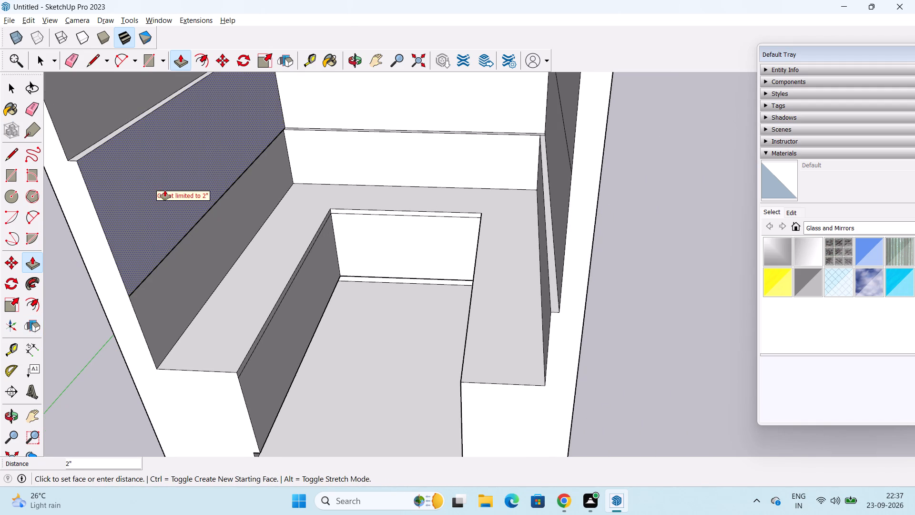
left_click(174, 193)
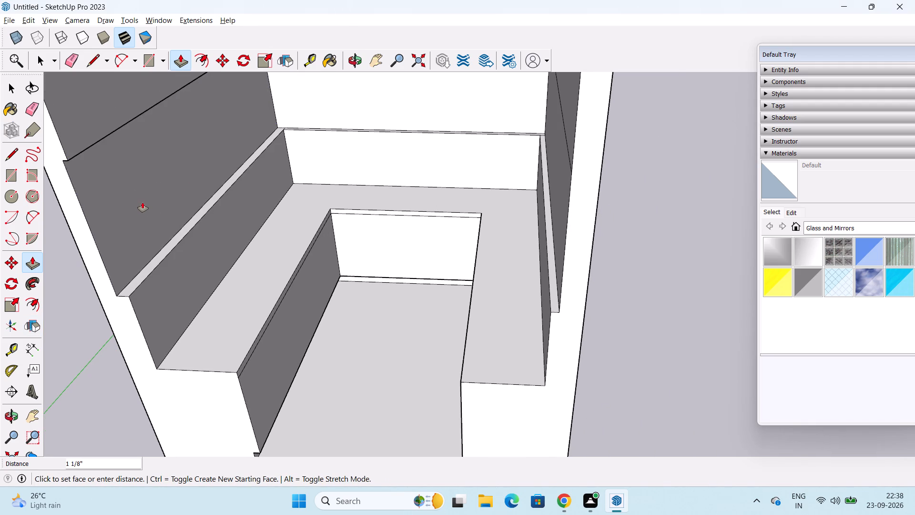
left_click(174, 222)
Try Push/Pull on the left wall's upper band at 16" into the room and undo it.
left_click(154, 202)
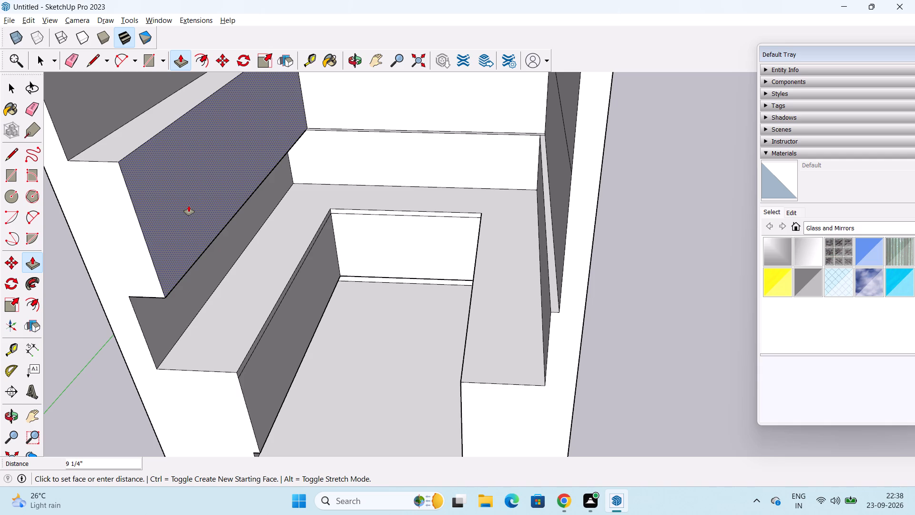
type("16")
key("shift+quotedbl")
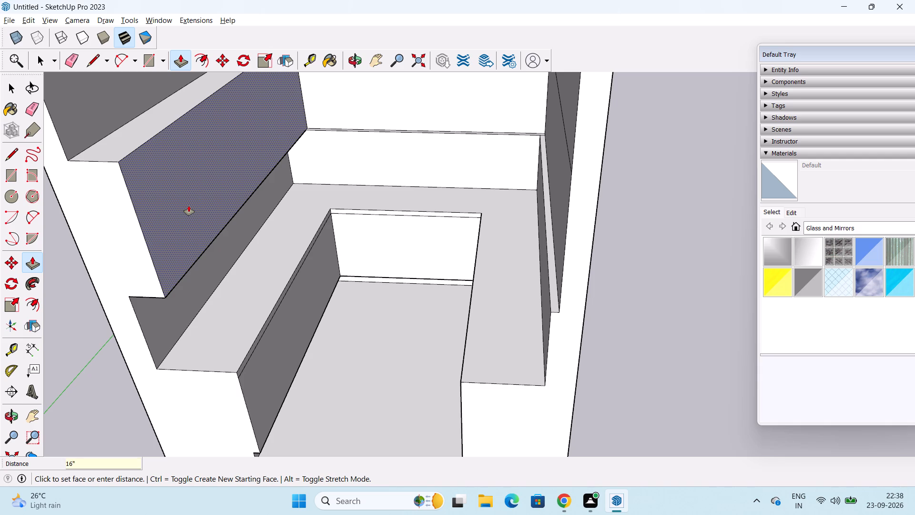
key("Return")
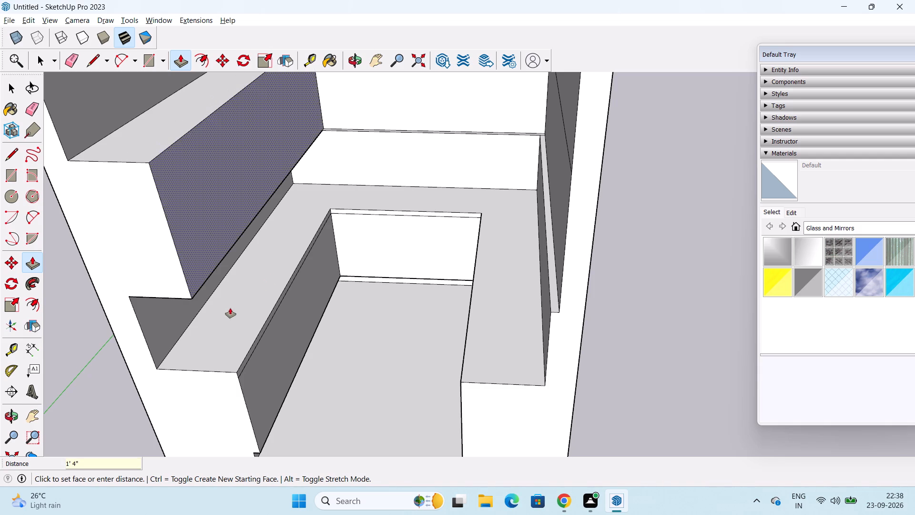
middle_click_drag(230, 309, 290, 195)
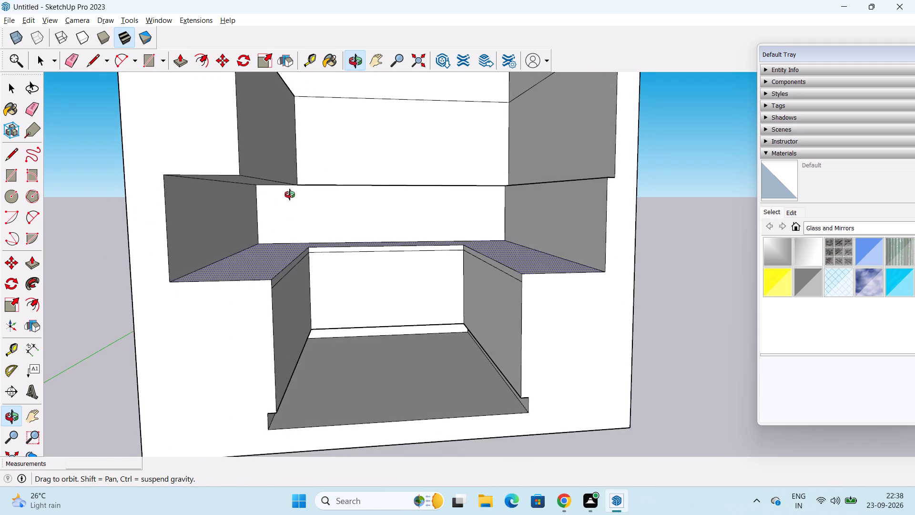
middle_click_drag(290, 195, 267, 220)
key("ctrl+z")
Push/Pull the left wall's upper band 15" into the room to form the wall cabinet.
left_click_drag(279, 196, 274, 158, "ctrl")
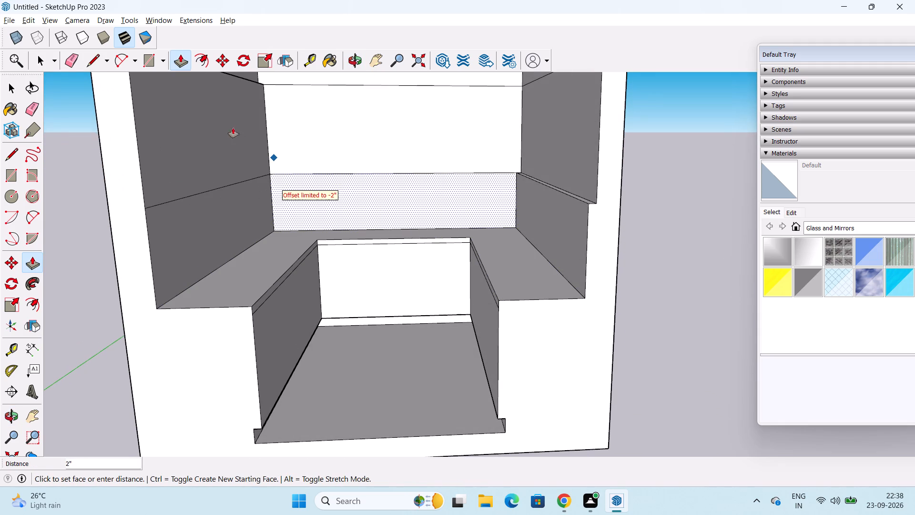
left_click(176, 142)
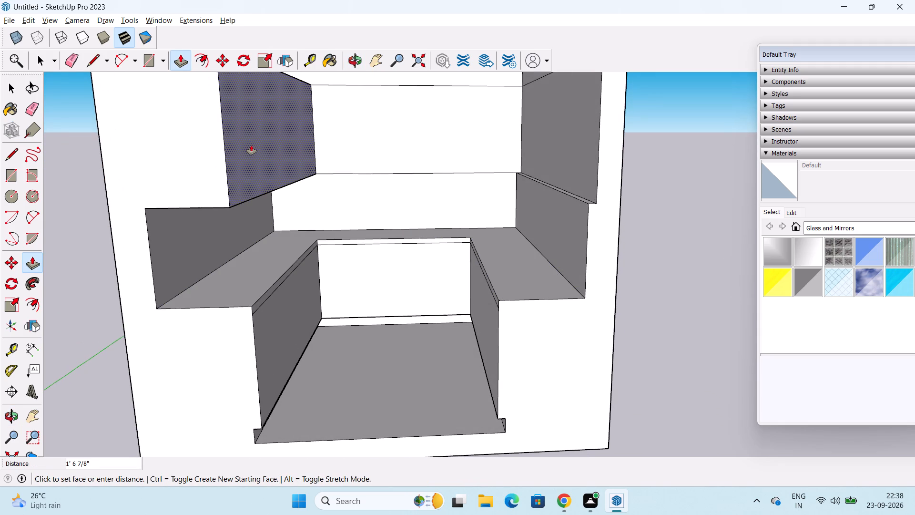
type("15\"")
key("Return")
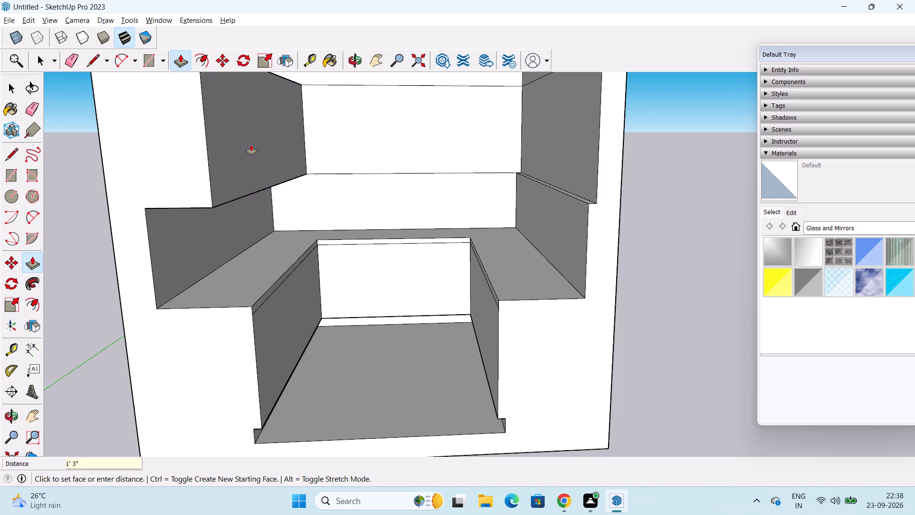
Push/Pull the back wall's upper band 2" to the backsplash face and a further 13" into the room.
double_click(352, 116)
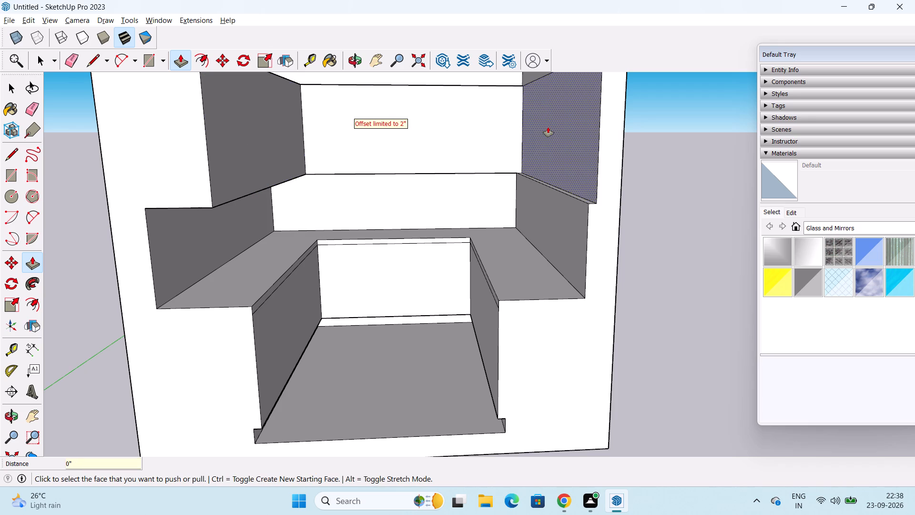
middle_click_drag(520, 124, 487, 269)
middle_click_drag(440, 195, 437, 263, "shift")
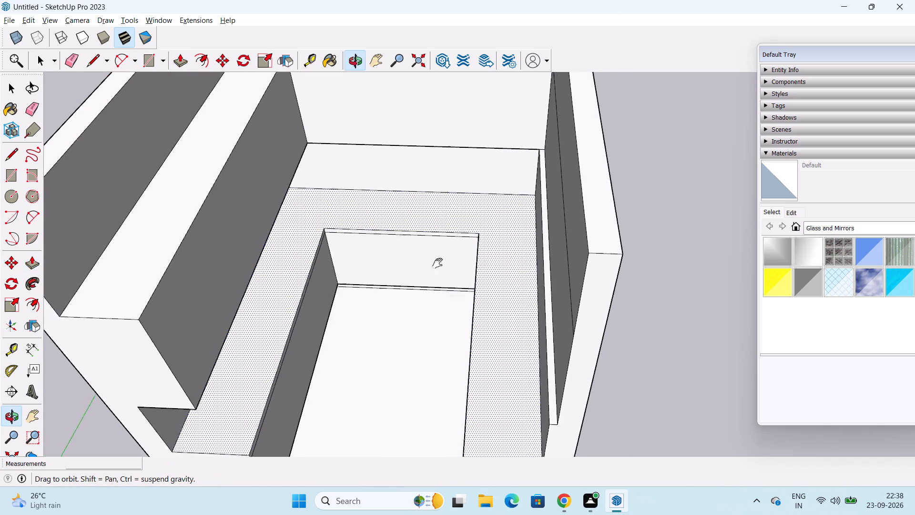
middle_click_drag(437, 263, 432, 305, "shift")
left_click(418, 202)
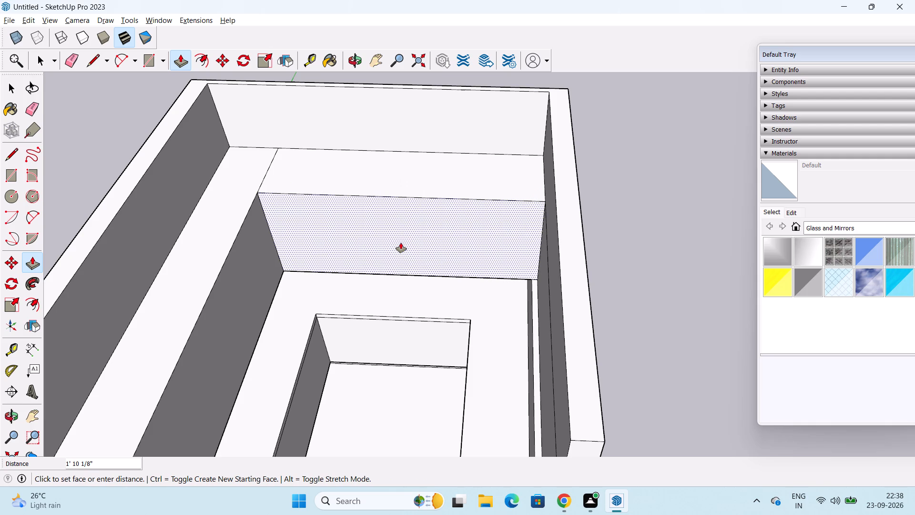
type("13\"")
key("Return")
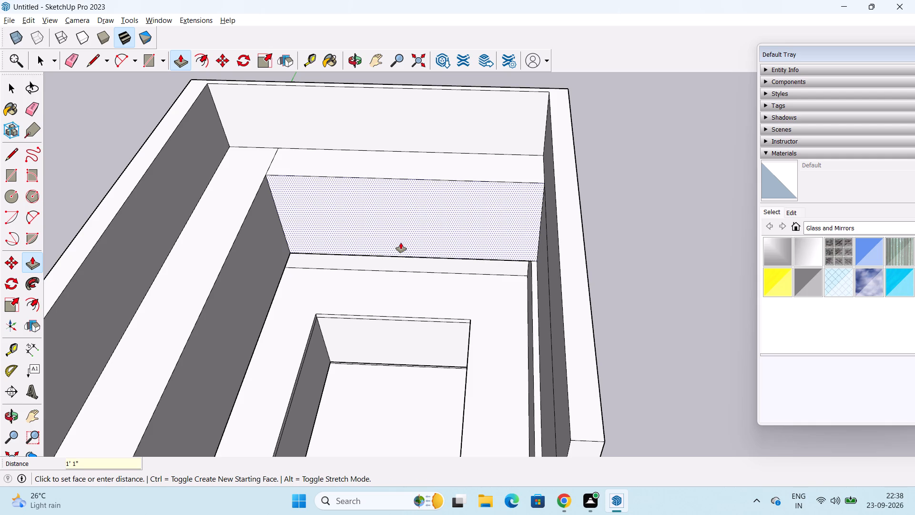
Push/Pull the right wall's upper band 13" into the room and extend it by a further 2".
middle_click_drag(396, 247, 471, 220)
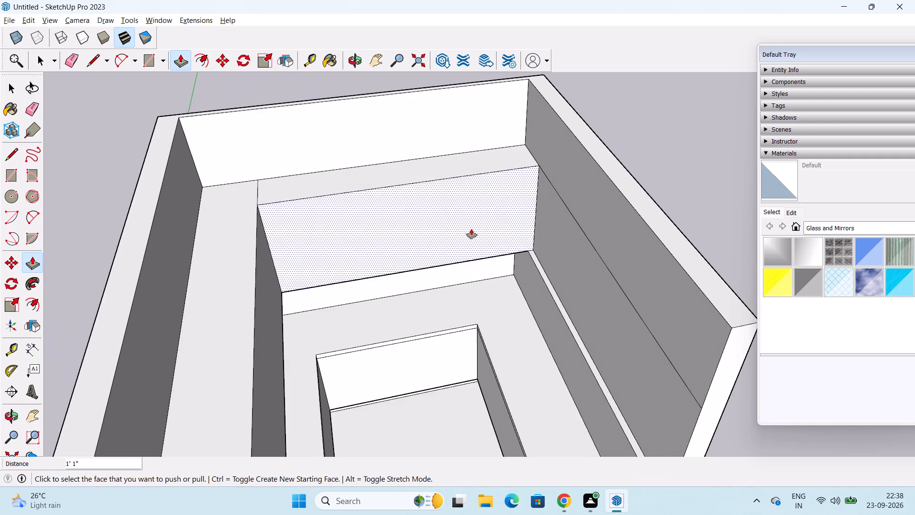
double_click(558, 244)
middle_click_drag(559, 244, 555, 259)
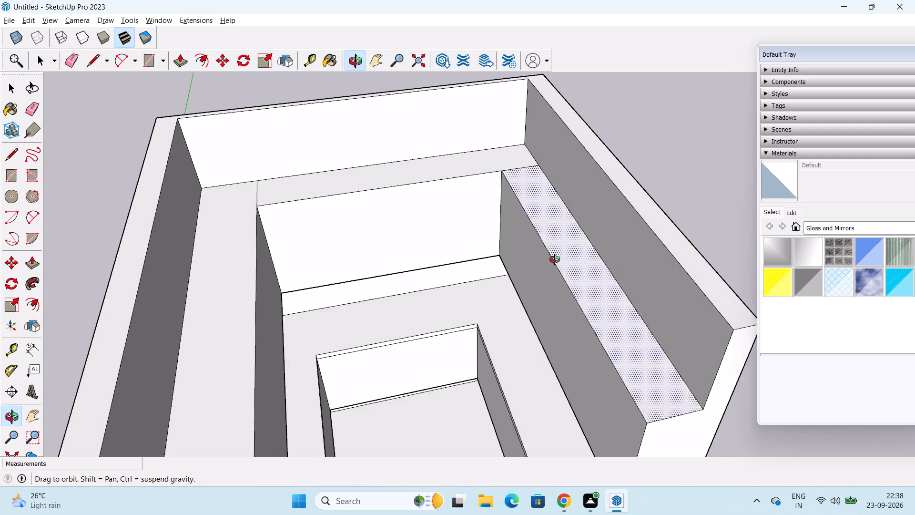
middle_click_drag(555, 259, 623, 443)
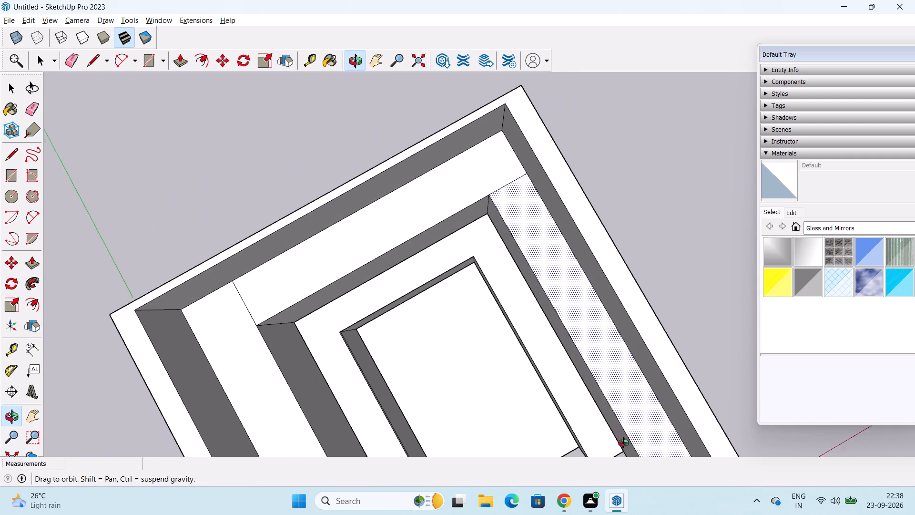
middle_click_drag(623, 443, 562, 378)
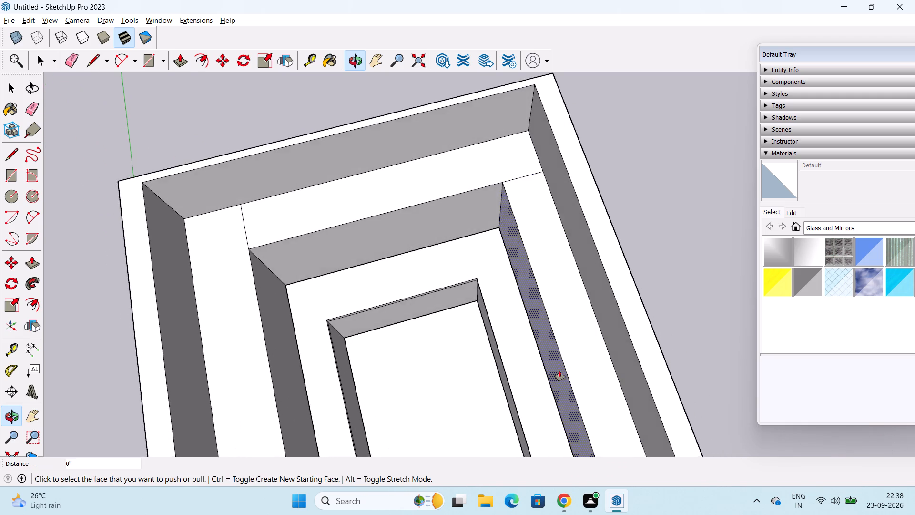
scroll(560, 369, "down", 6)
middle_click_drag(565, 365, 563, 334)
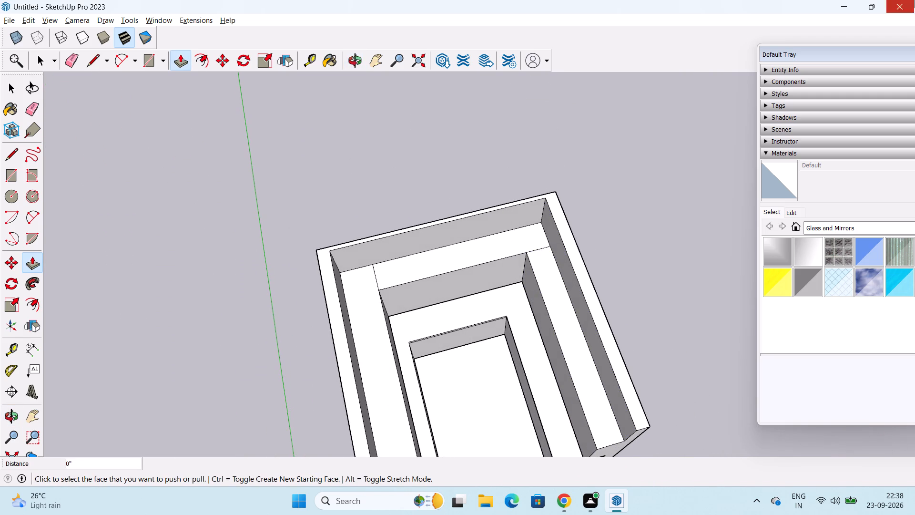
middle_click_drag(453, 305, 393, 138)
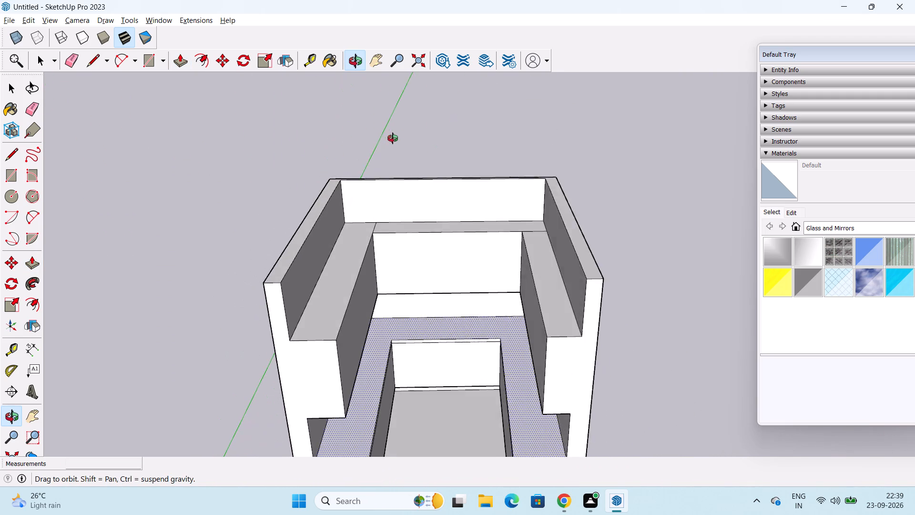
middle_click_drag(393, 138, 397, 127)
left_click(550, 318)
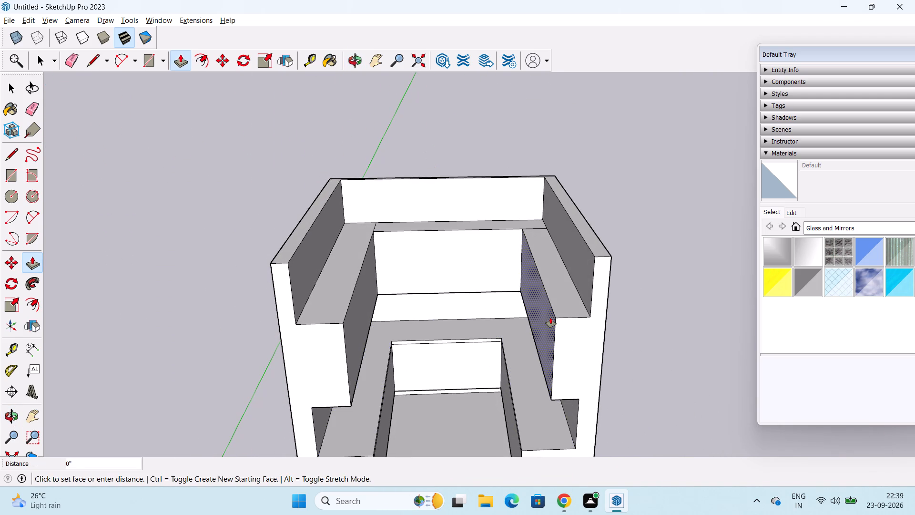
type("2\"")
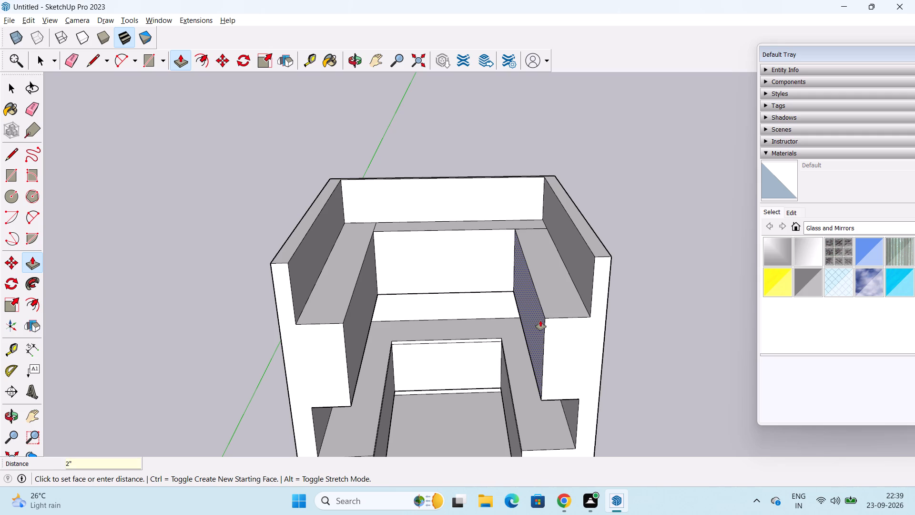
key("Return")
Check the depths of the left and back wall cabinets with the Dimension tool, without placing any dimensions.
middle_click_drag(550, 300, 523, 378)
key("space")
left_click(27, 346)
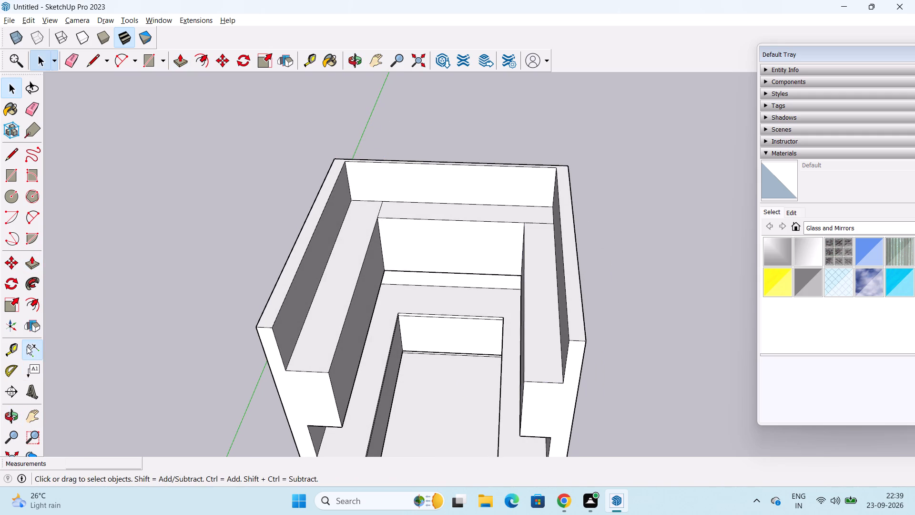
left_click(284, 369)
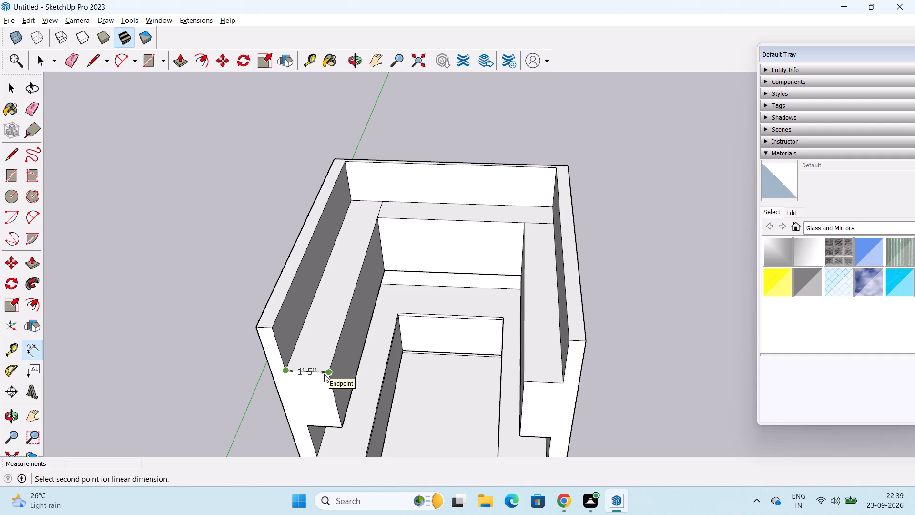
key("space")
key("space")
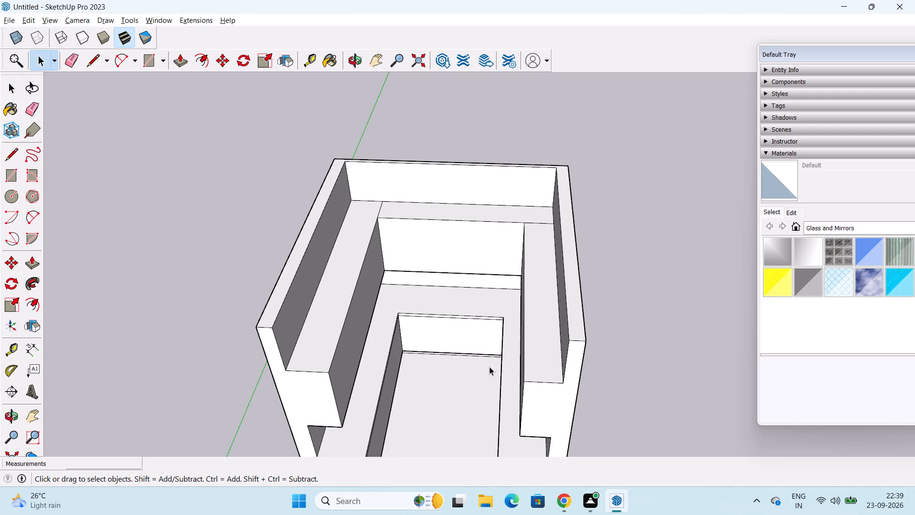
left_click(40, 350)
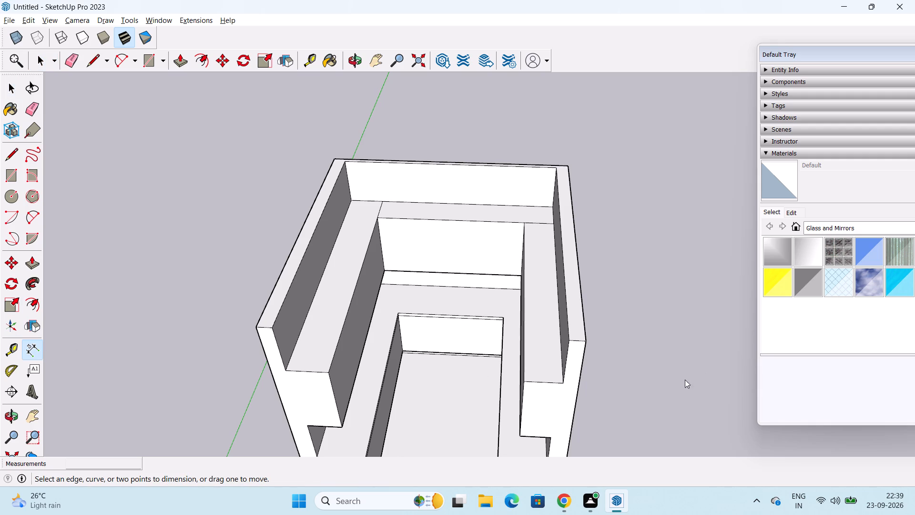
left_click(521, 378)
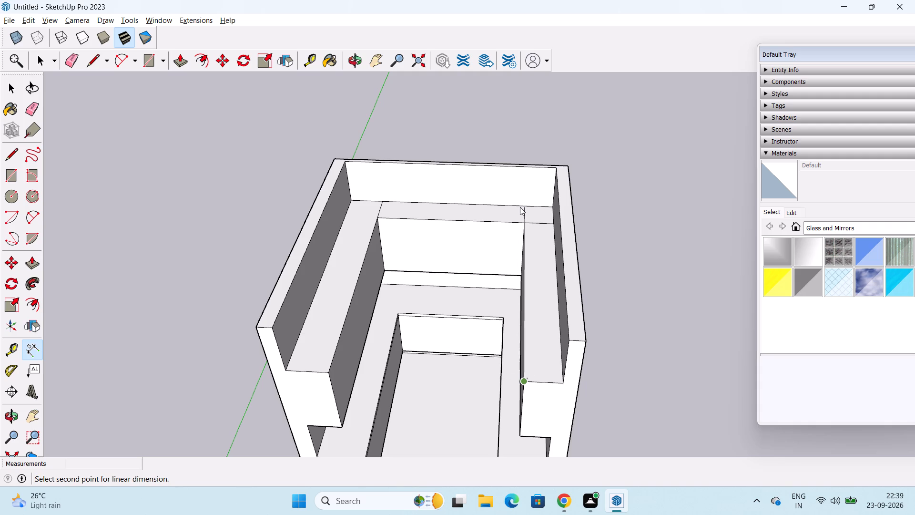
key("Escape")
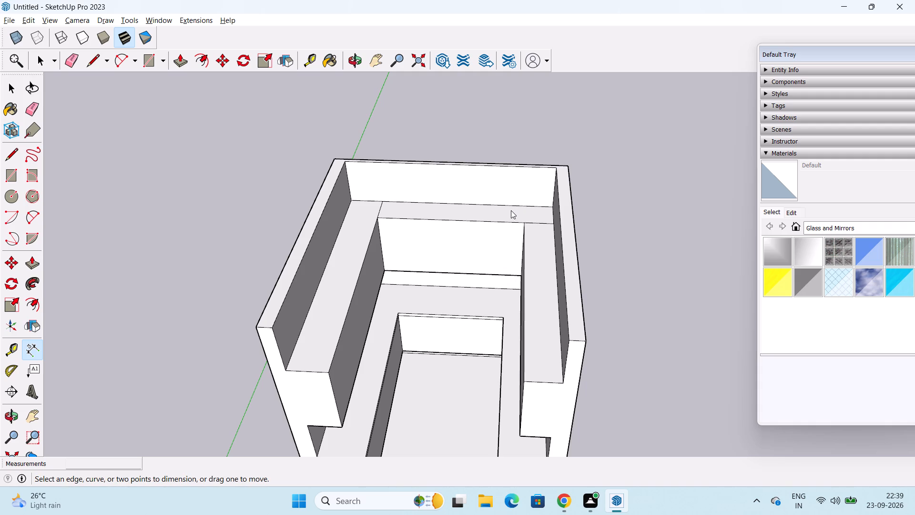
left_click(525, 223)
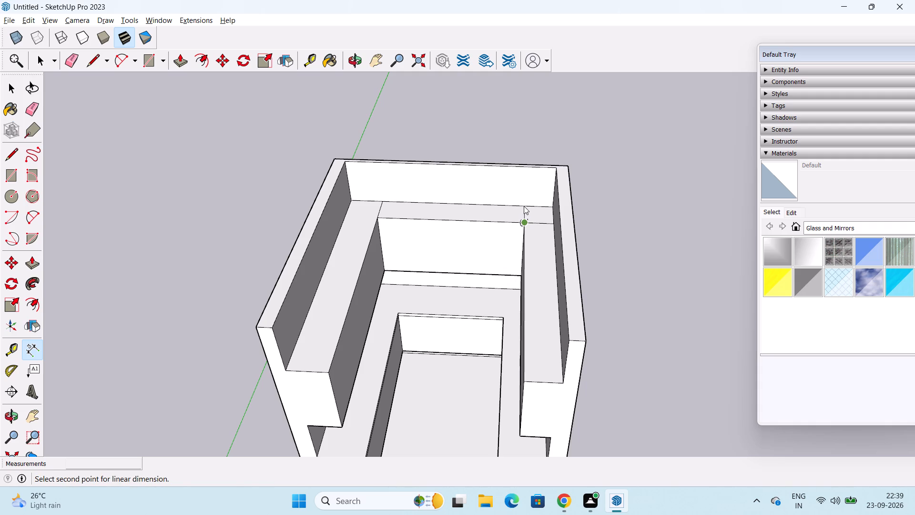
middle_click_drag(527, 202, 518, 269)
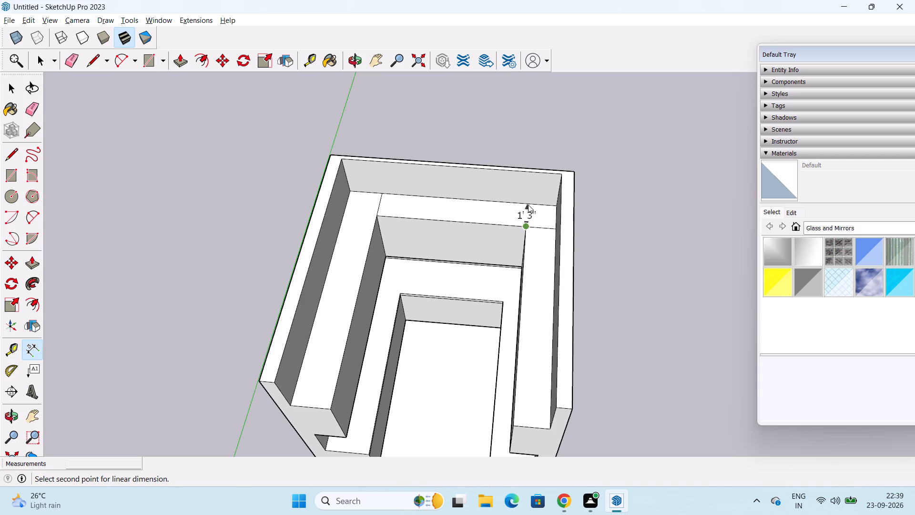
key("Escape")
Push the left wall cabinet's inner side face back 3" toward the wall with Push/Pull.
middle_click_drag(352, 325, 358, 309)
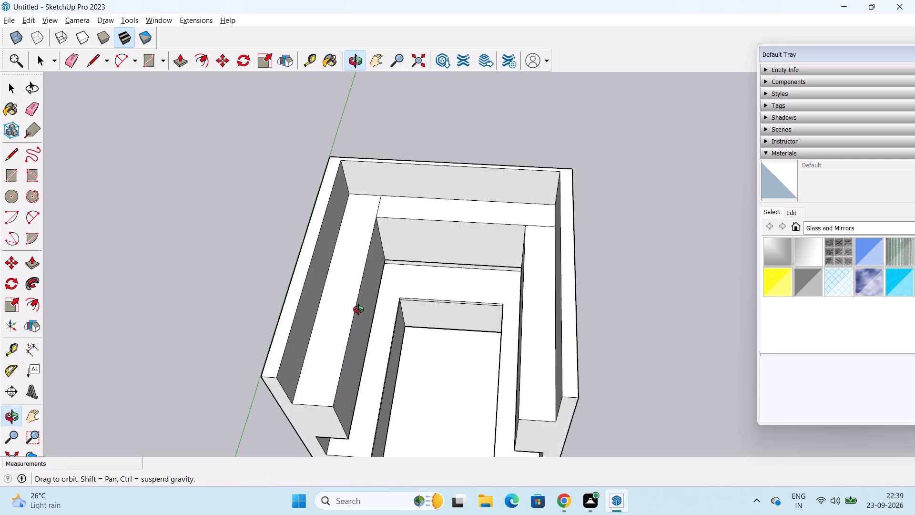
middle_click_drag(358, 309, 359, 303)
key("space")
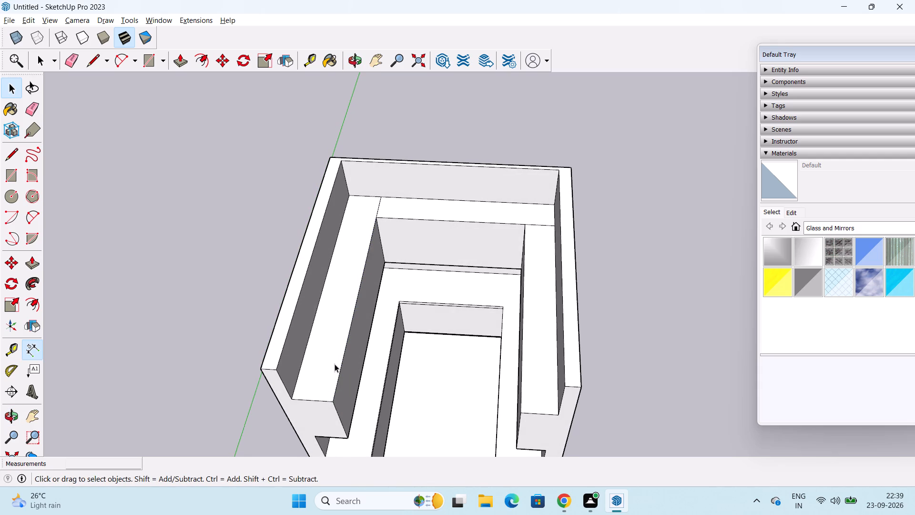
middle_click_drag(353, 368, 344, 333)
key("p")
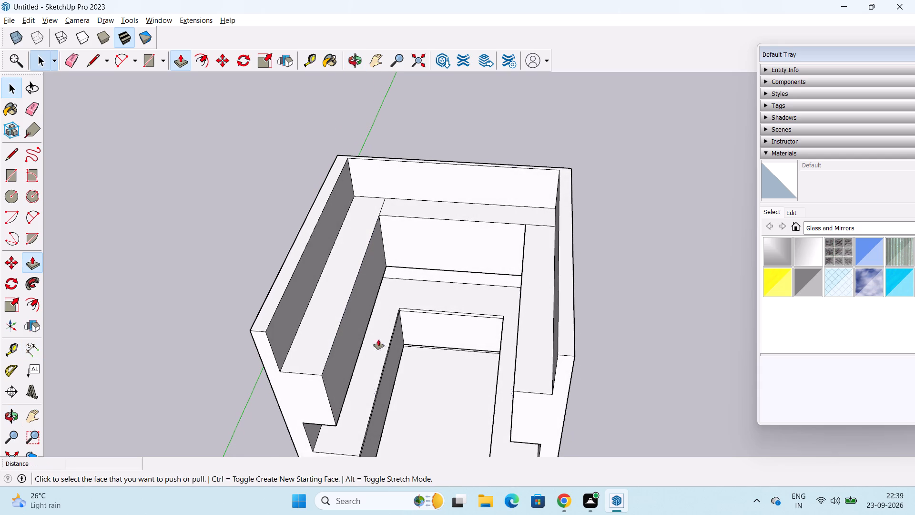
left_click(347, 352)
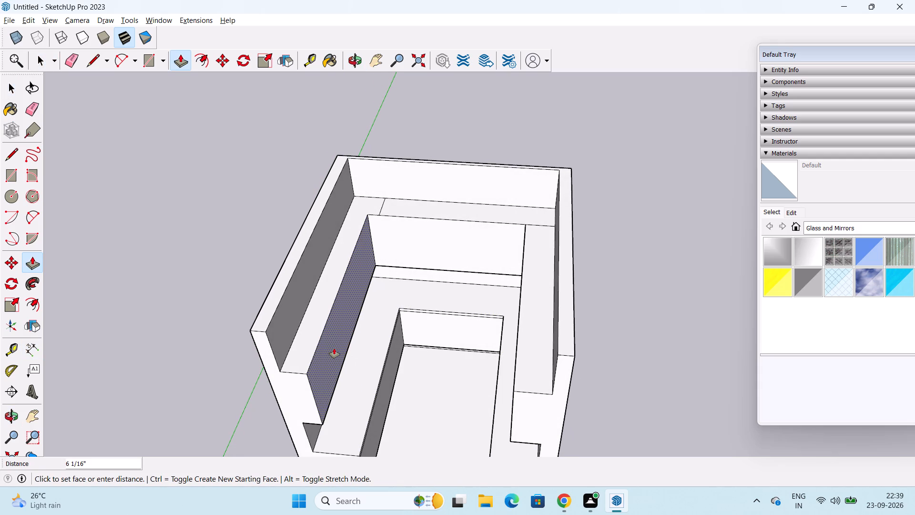
key("3")
key("shift+quotedbl")
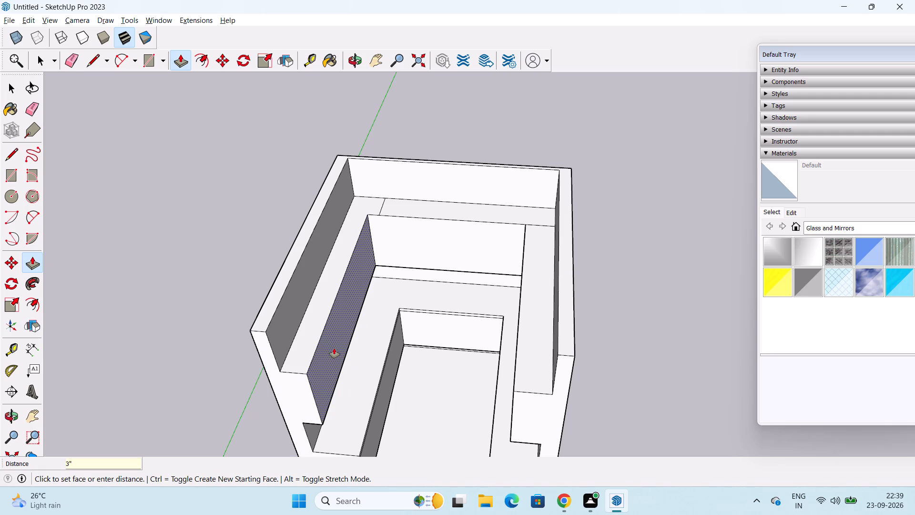
key("Return")
key("space")
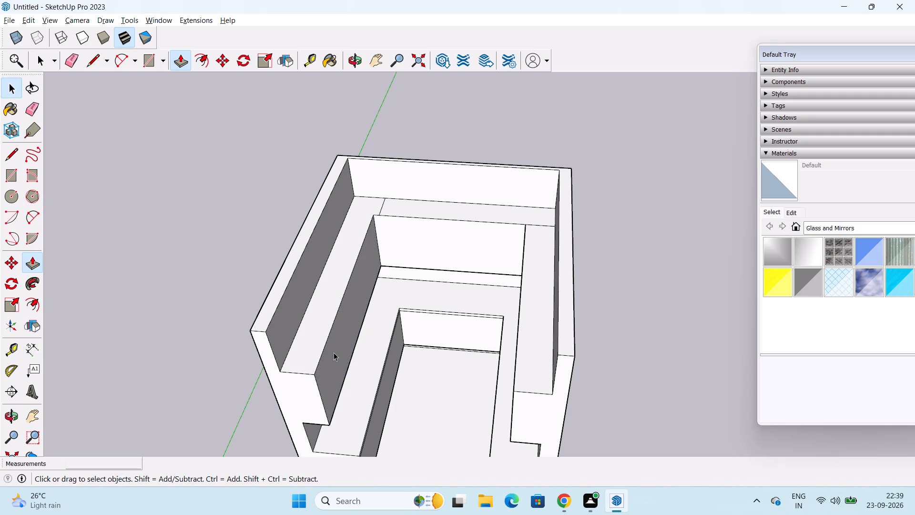
Outline the left countertop's front end with a horizontal line at its underside and a 2" vertical line at the wall side.
middle_click_drag(352, 357, 358, 269)
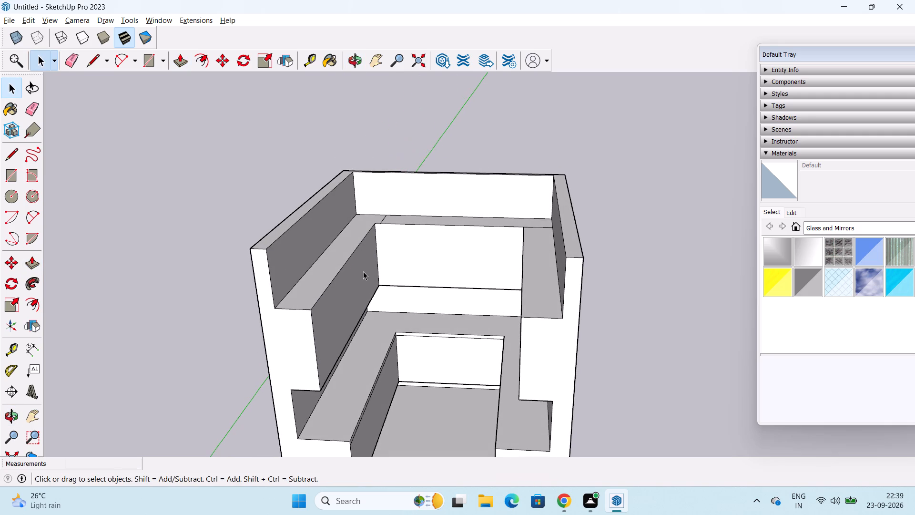
middle_click_drag(405, 328, 405, 327, "shift")
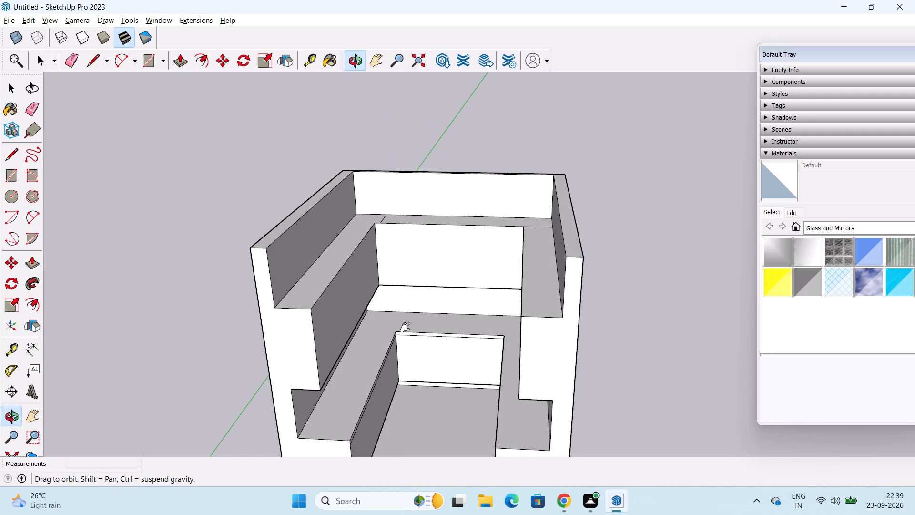
middle_click_drag(405, 327, 406, 264, "shift")
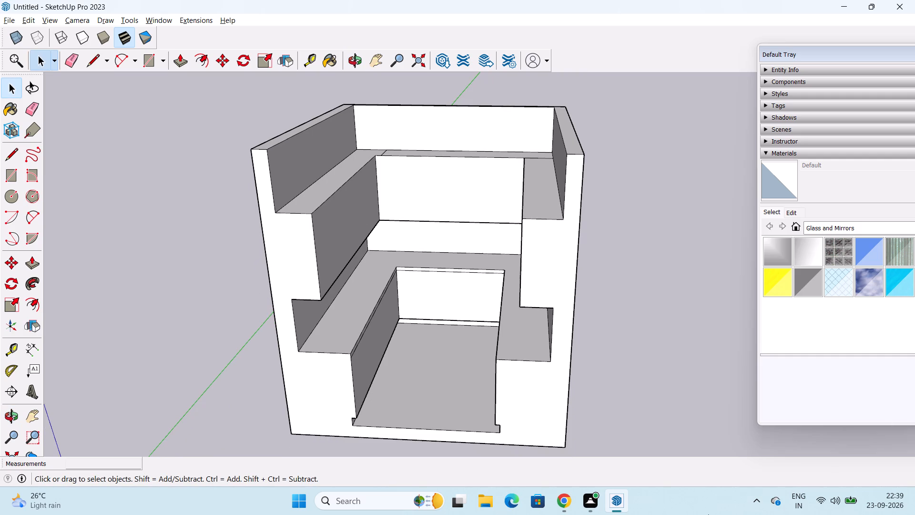
middle_click_drag(708, 514, 670, 483)
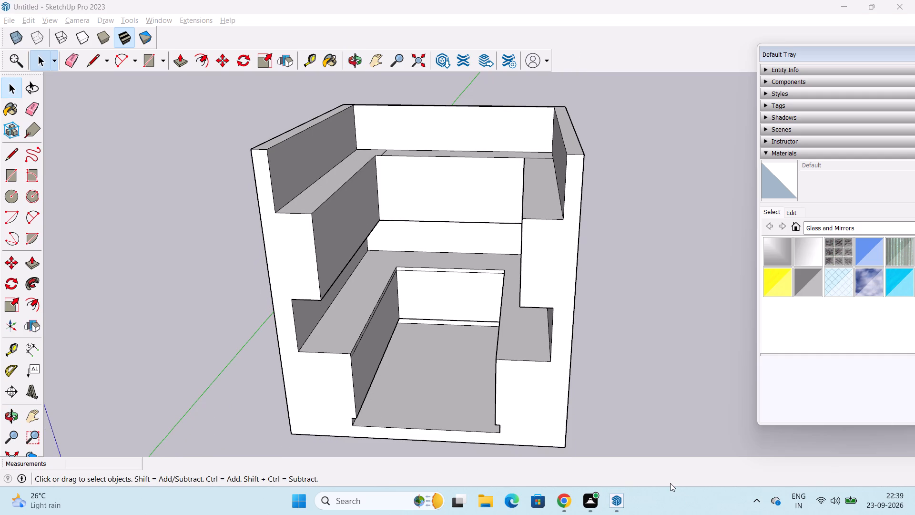
middle_click_drag(670, 483, 681, 472)
scroll(398, 418, "down", 2)
middle_click_drag(398, 418, 407, 398)
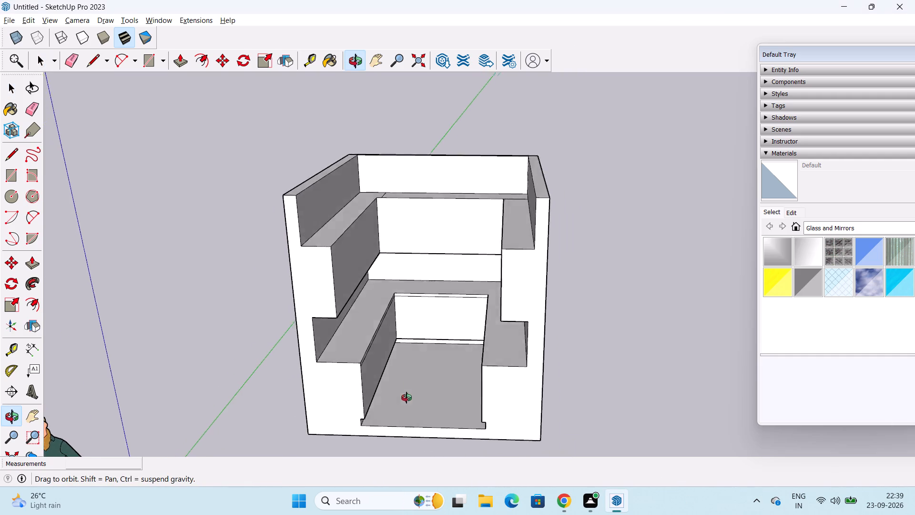
middle_click_drag(407, 398, 418, 350)
scroll(389, 349, "up", 6)
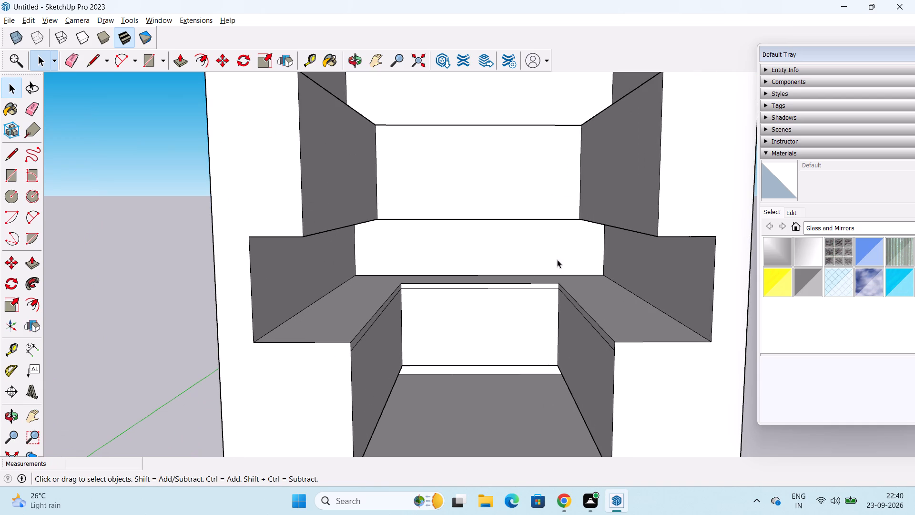
left_click_drag(559, 261, 569, 268)
key("l")
left_click(355, 354)
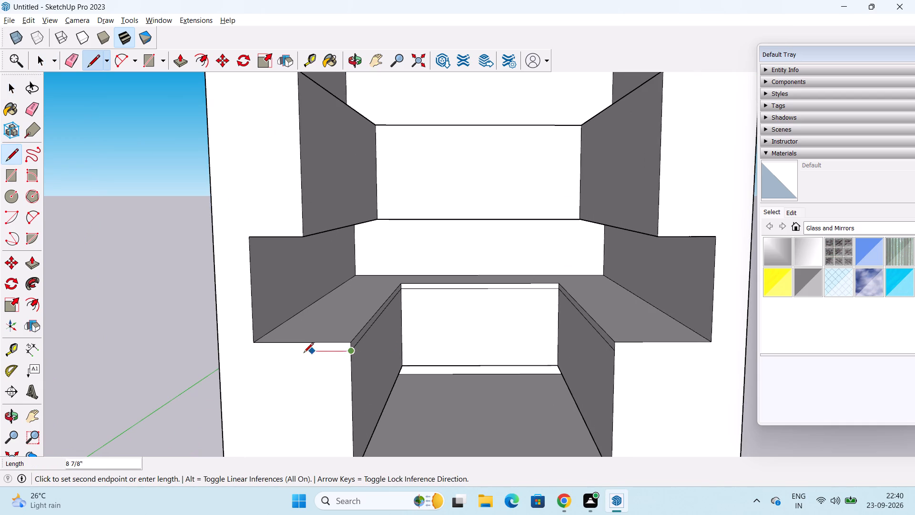
left_click(252, 355)
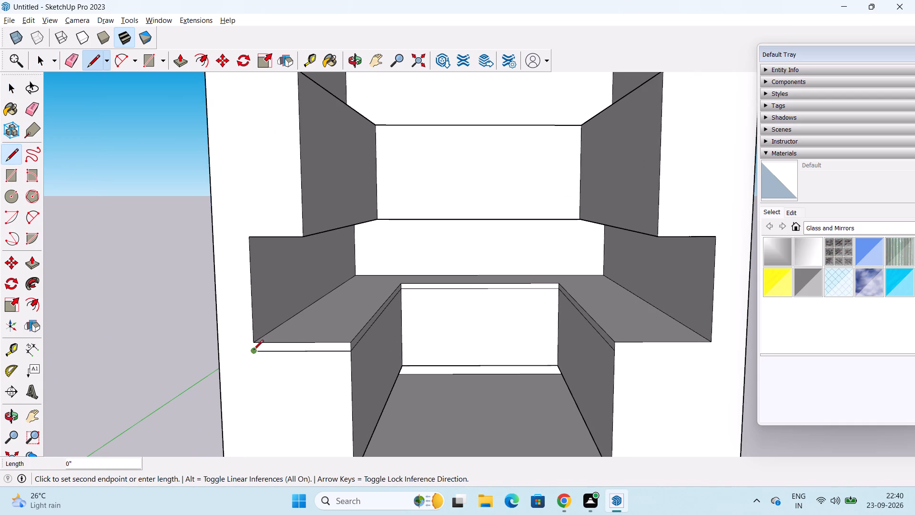
left_click(254, 343)
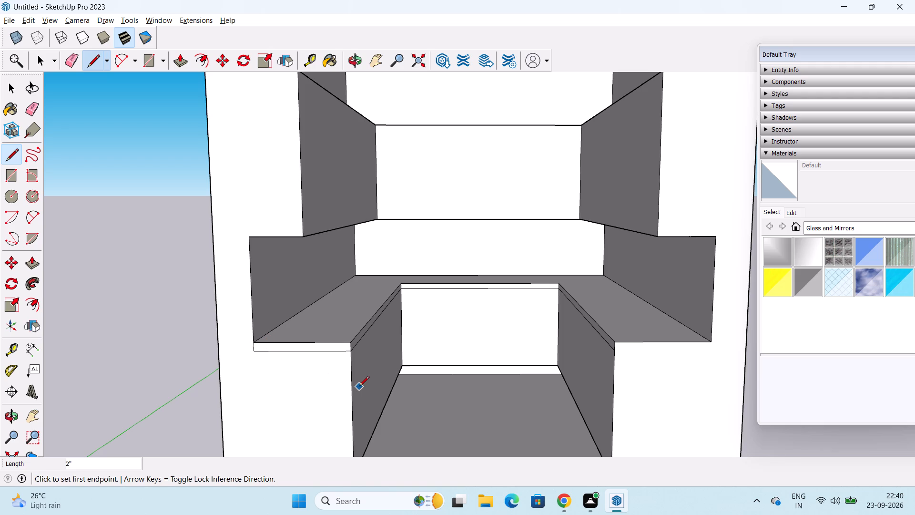
Push/Pull the left countertop's front end strip outward 2" to overhang the base cabinet.
middle_click_drag(359, 387, 348, 391)
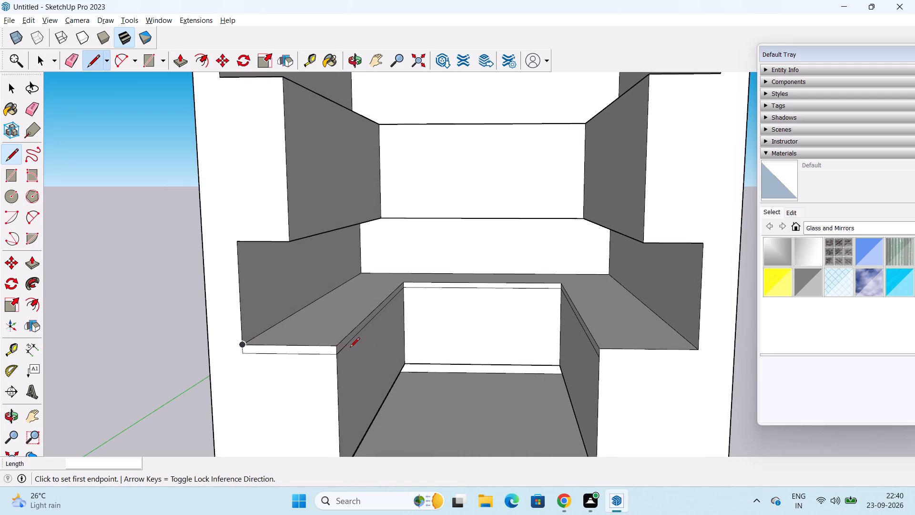
key("p")
left_click(323, 349)
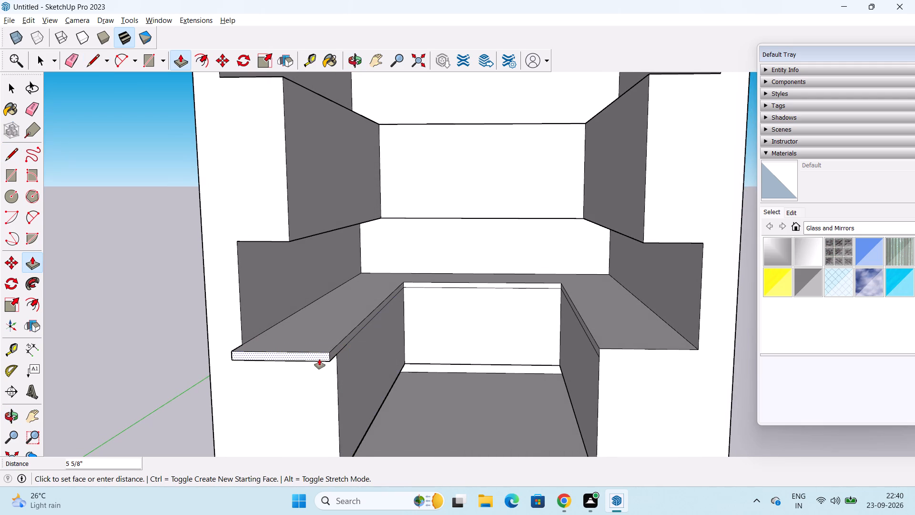
type("2\"")
key("Return")
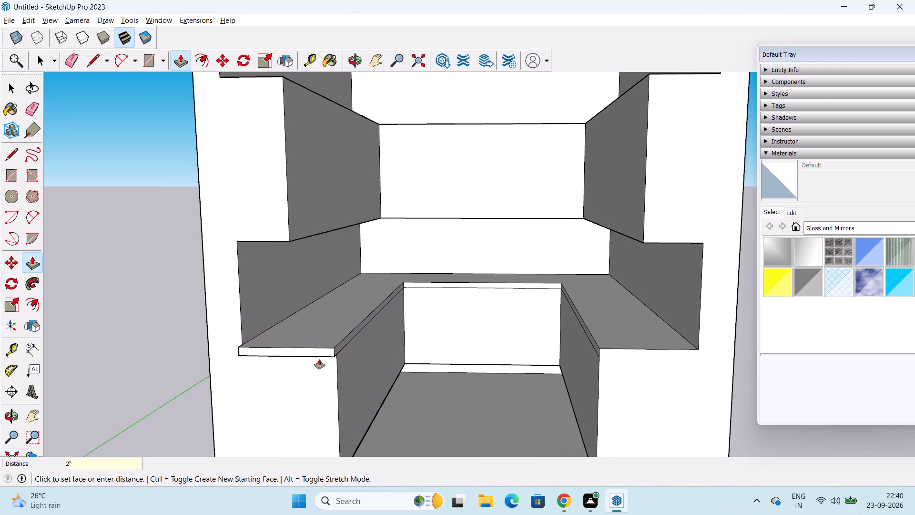
middle_click_drag(380, 386, 295, 383)
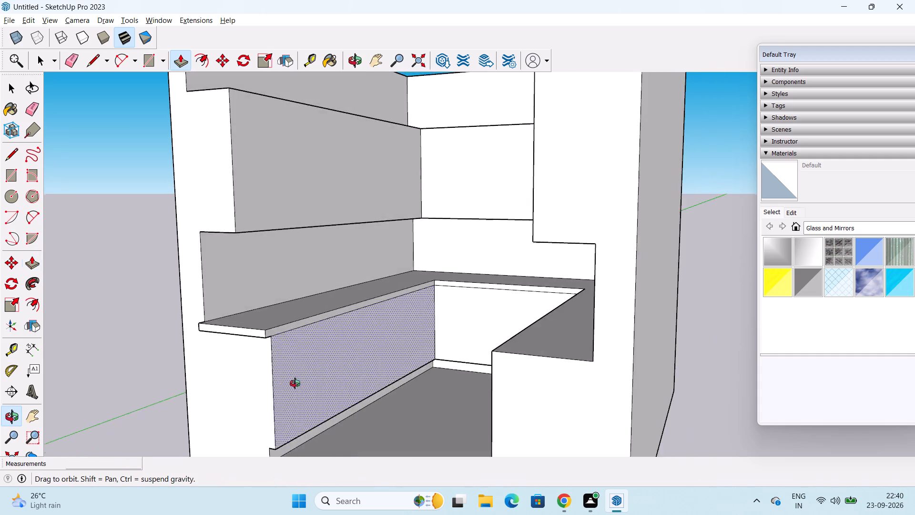
middle_click_drag(295, 383, 398, 360)
key("space")
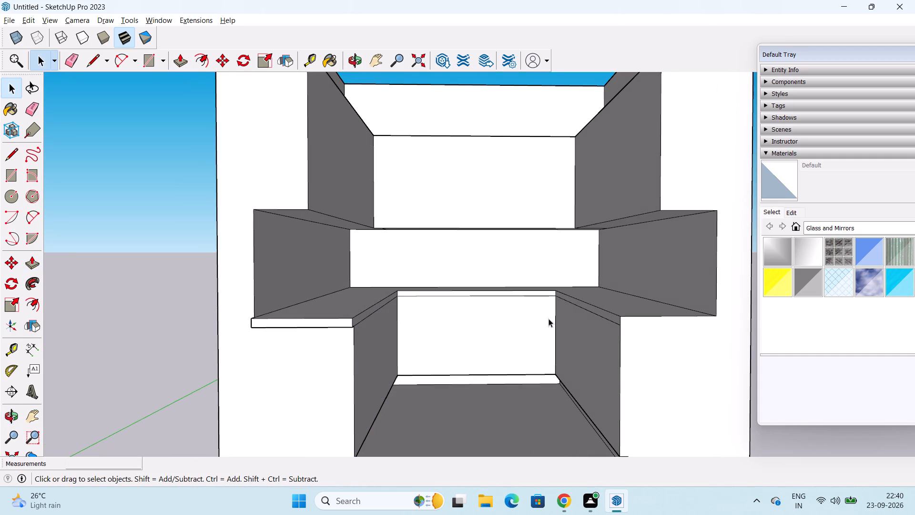
Outline the right countertop's front end with a 1' 10" horizontal line at its underside and a vertical line at the wall side.
key("l")
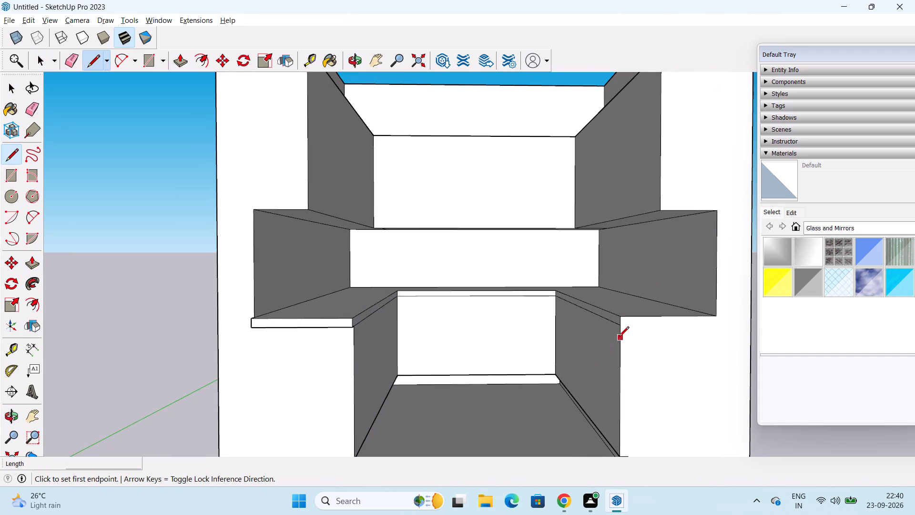
left_click(620, 329)
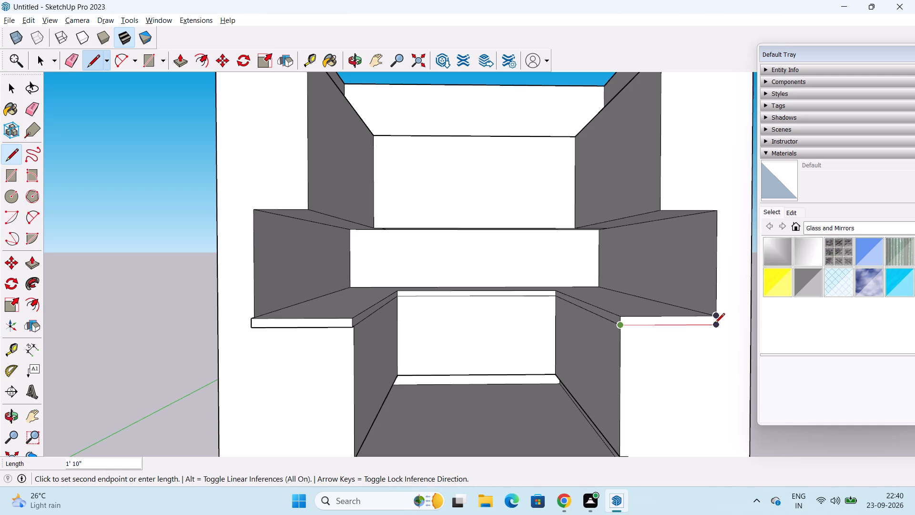
left_click(715, 324)
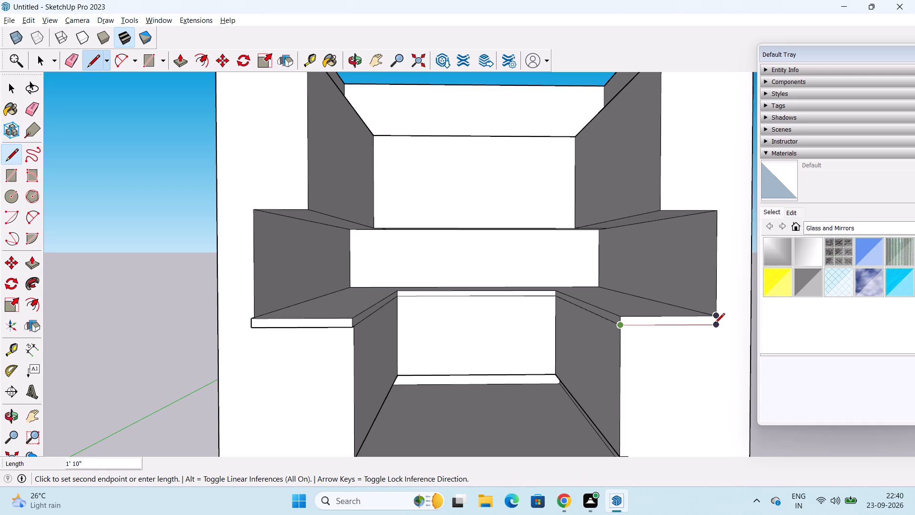
left_click(716, 318)
middle_click_drag(697, 332, 679, 298)
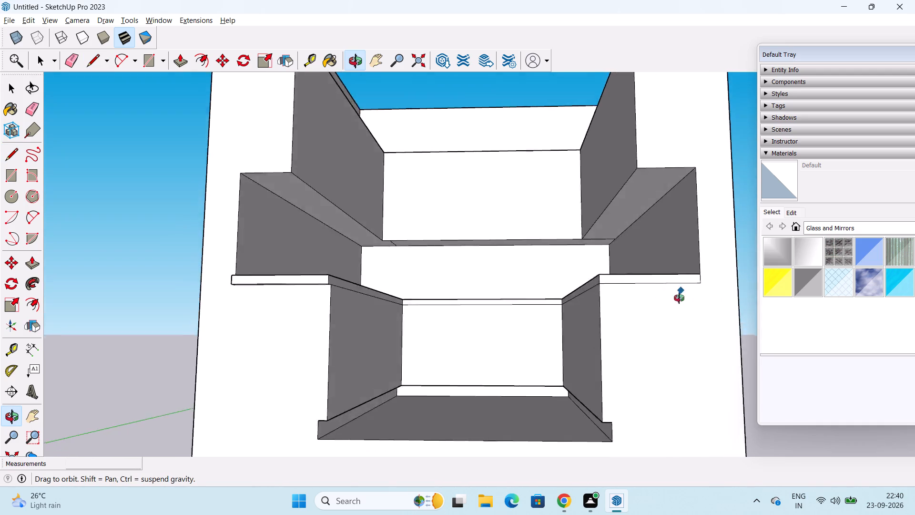
middle_click_drag(679, 298, 632, 306)
key("space")
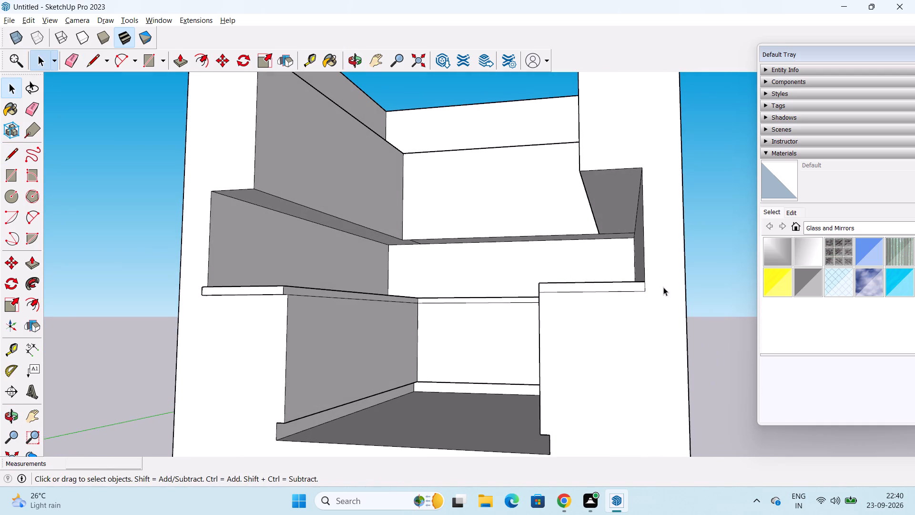
Push/Pull the right countertop's front end strip outward 2" to match the left overhang.
key("p")
left_click(626, 284)
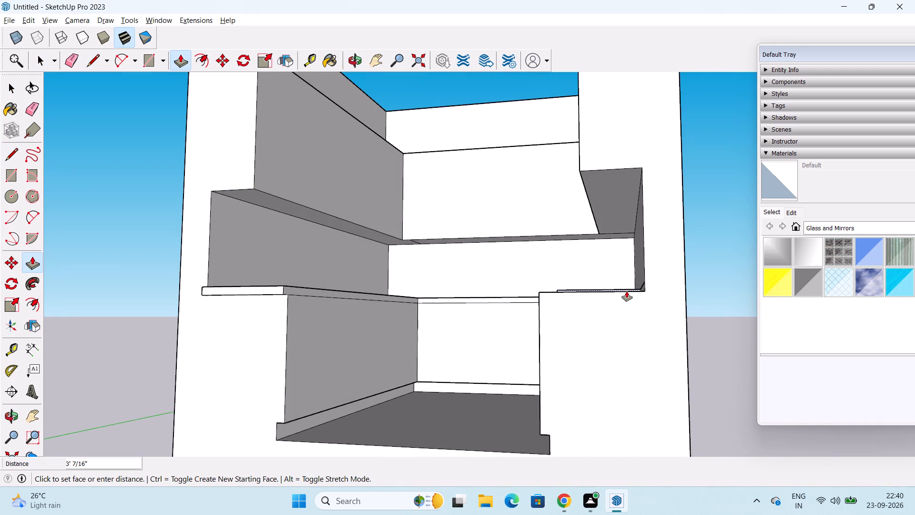
middle_click_drag(631, 297, 642, 360)
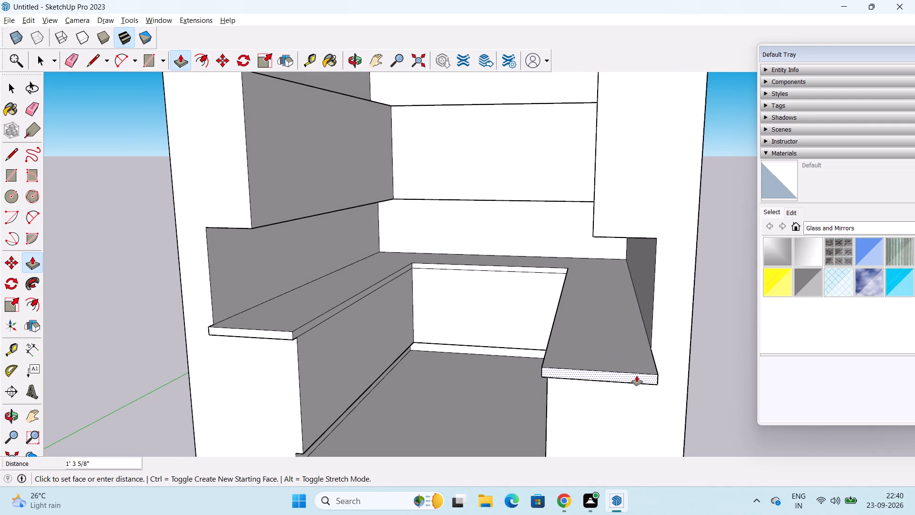
type("2\"")
key("Return")
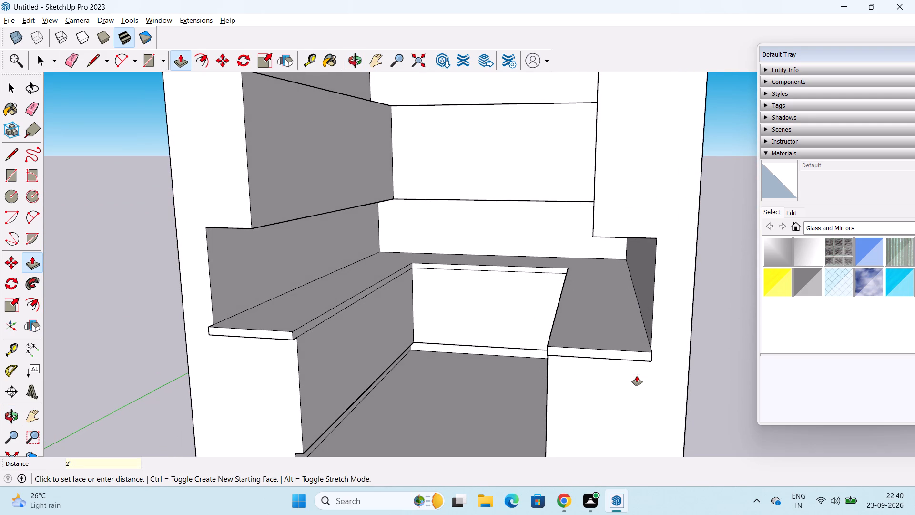
middle_click_drag(624, 336, 658, 320)
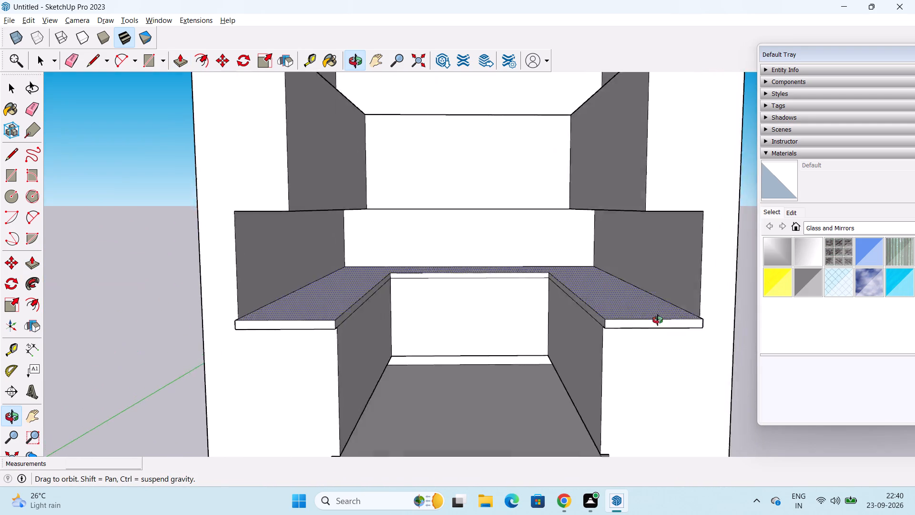
middle_click_drag(658, 320, 589, 344)
key("space")
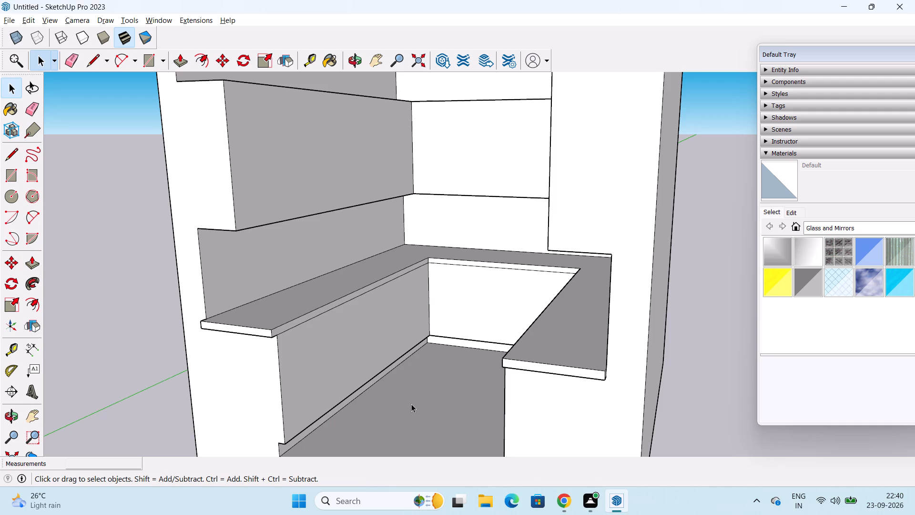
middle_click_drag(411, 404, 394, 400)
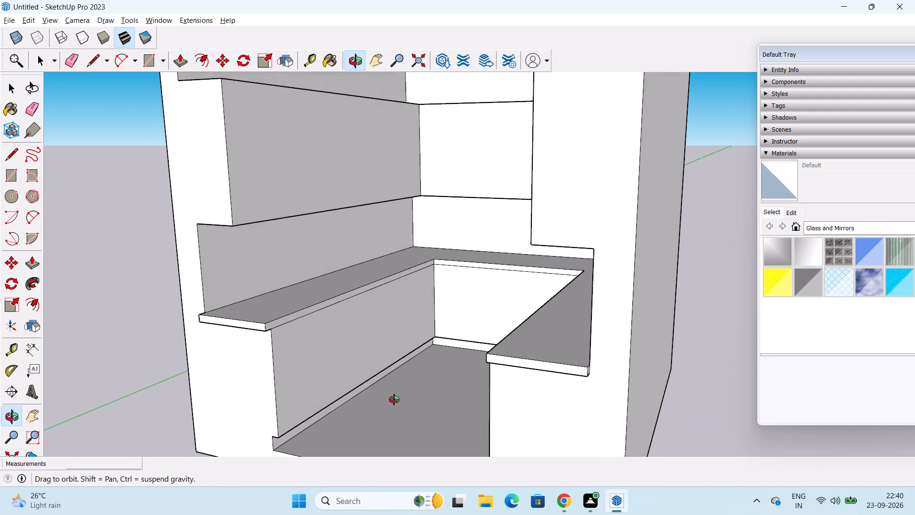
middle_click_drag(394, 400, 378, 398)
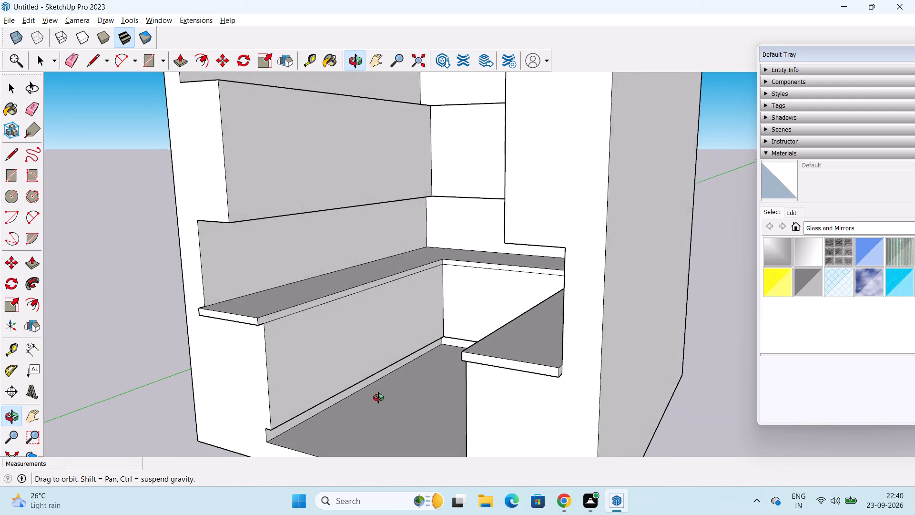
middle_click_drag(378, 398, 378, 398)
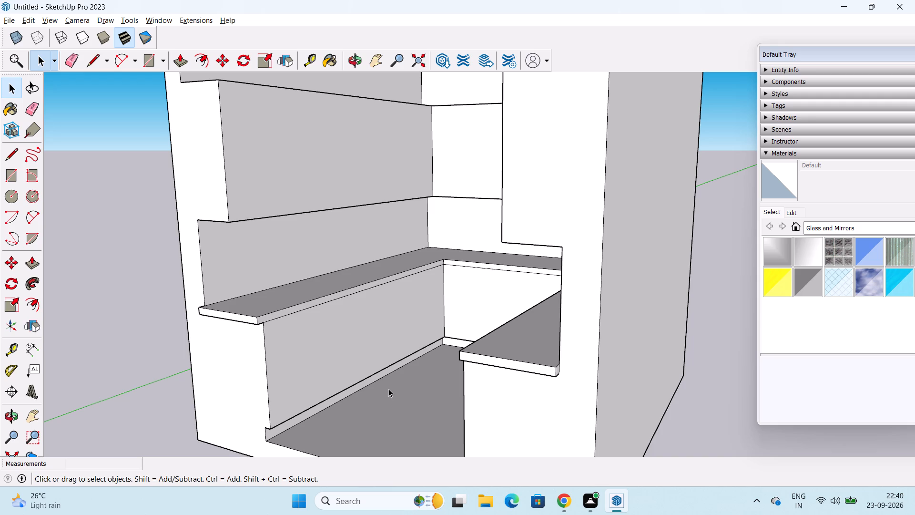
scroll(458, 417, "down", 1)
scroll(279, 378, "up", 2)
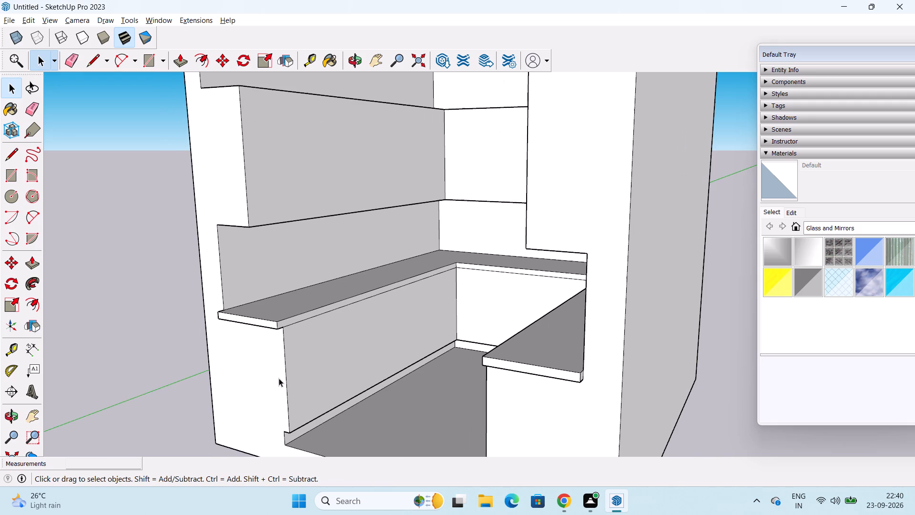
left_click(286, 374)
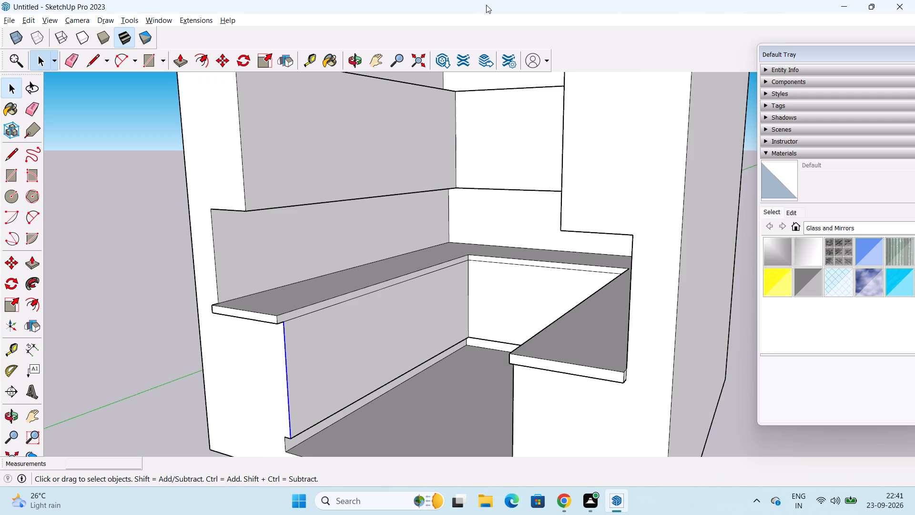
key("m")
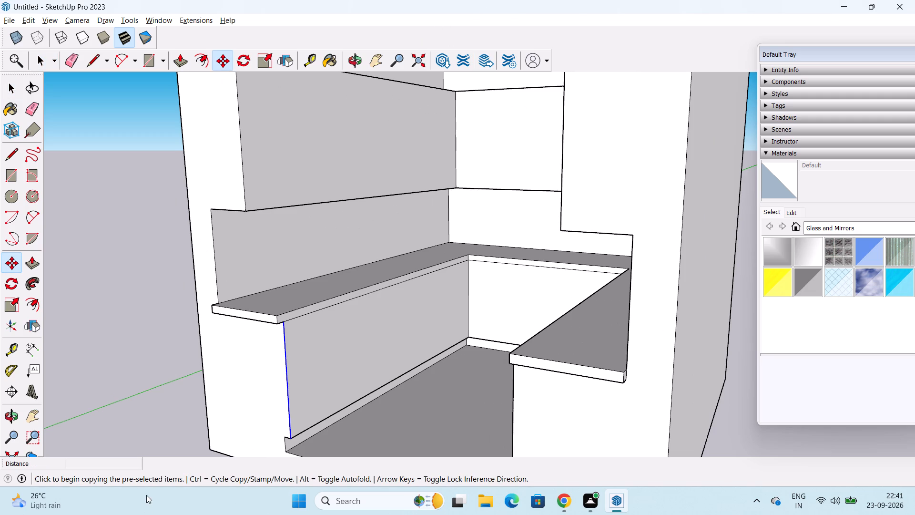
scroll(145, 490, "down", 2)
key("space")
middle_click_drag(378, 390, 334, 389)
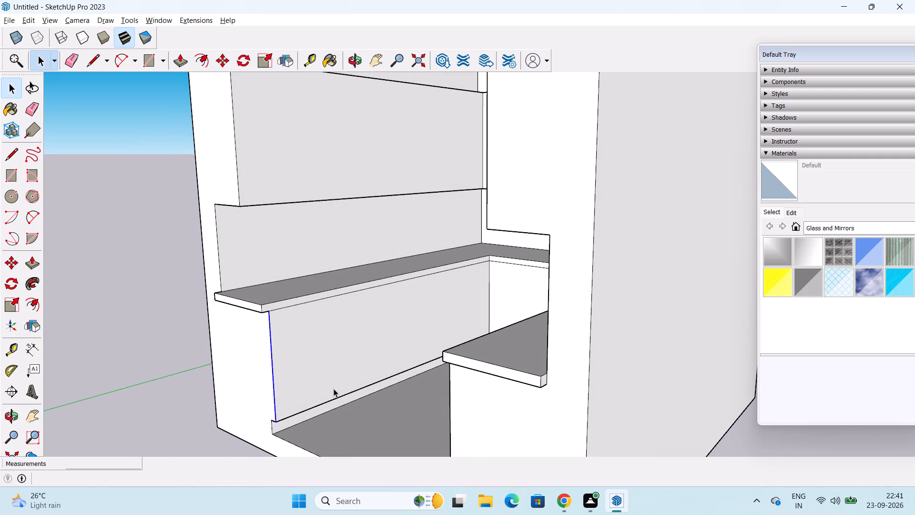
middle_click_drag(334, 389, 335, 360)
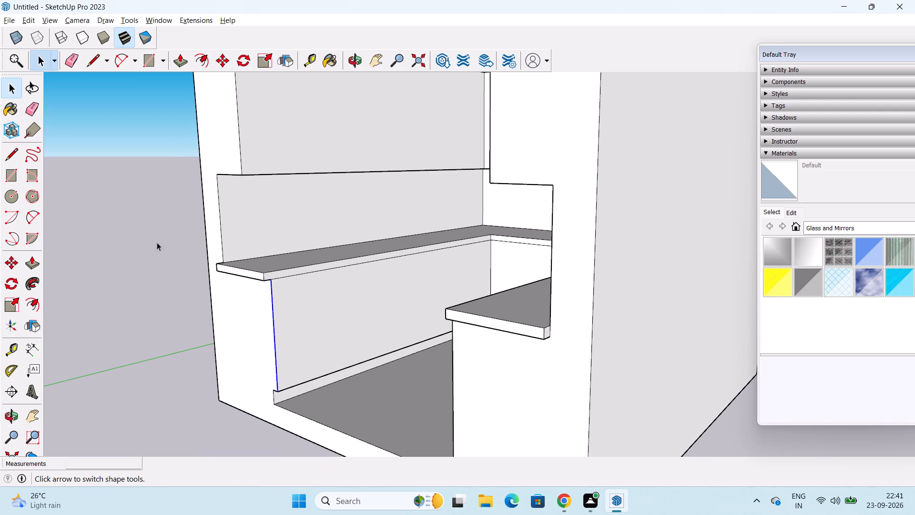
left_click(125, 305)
Offset the outline of the left base cabinet's inner front face inward by 1".
left_click(31, 307)
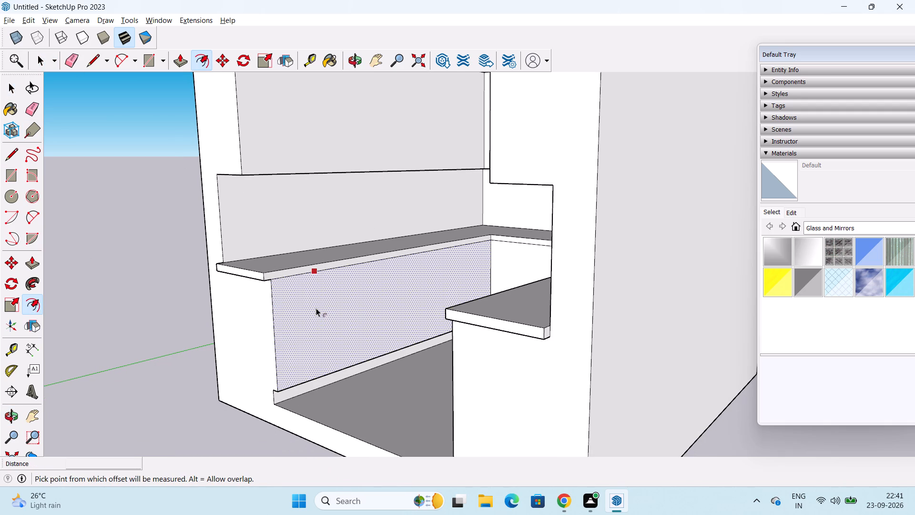
left_click(316, 308)
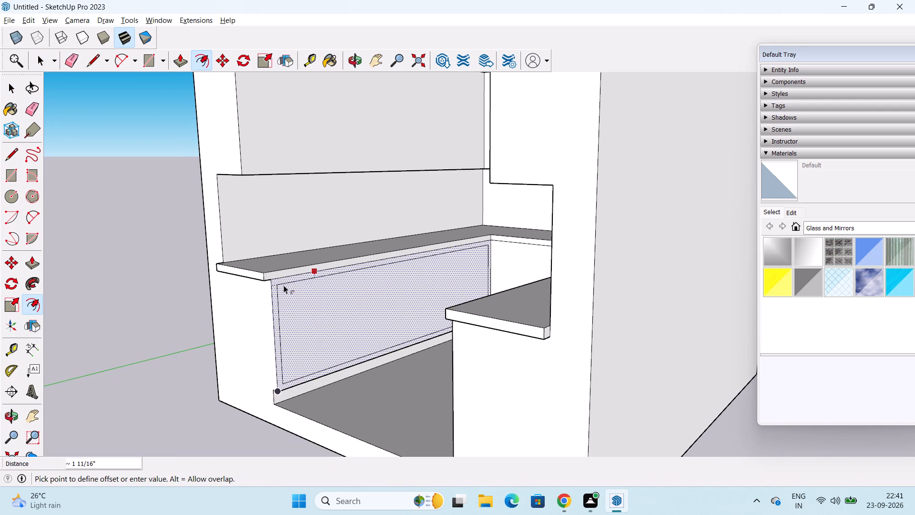
type("1\"")
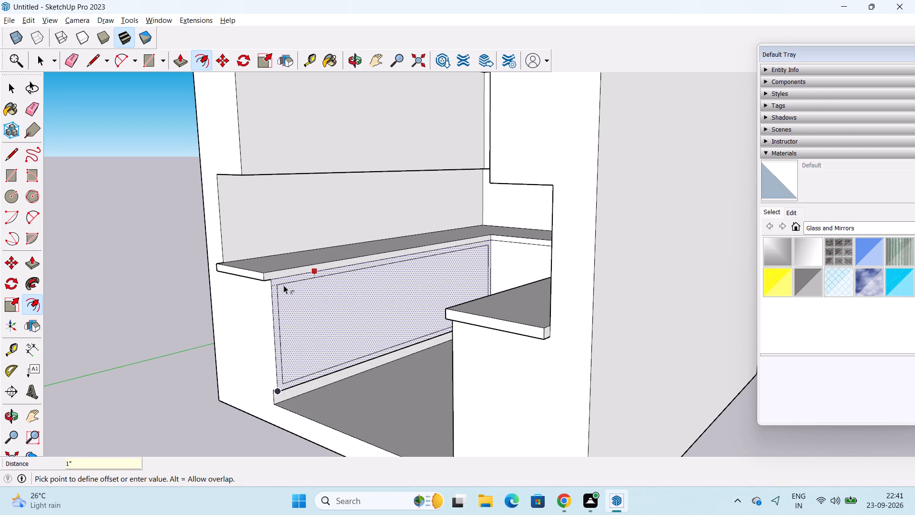
key("Return")
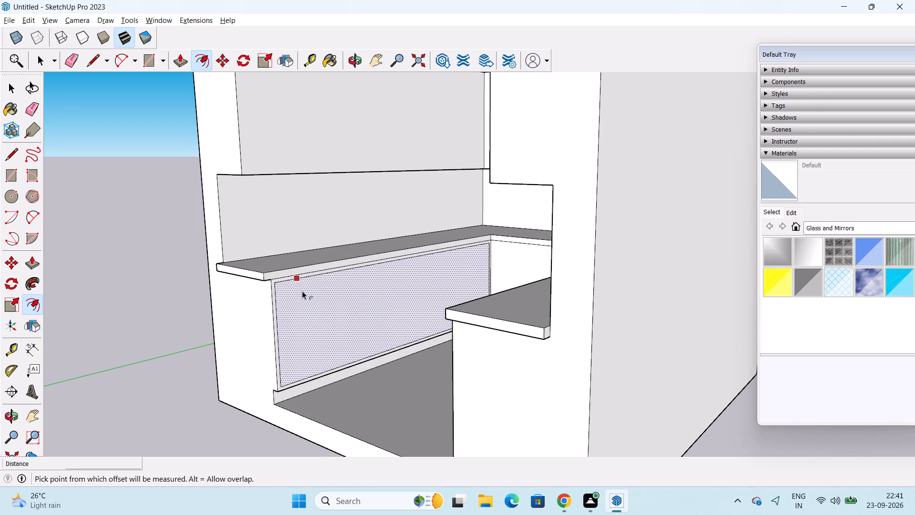
scroll(303, 294, "left", 1)
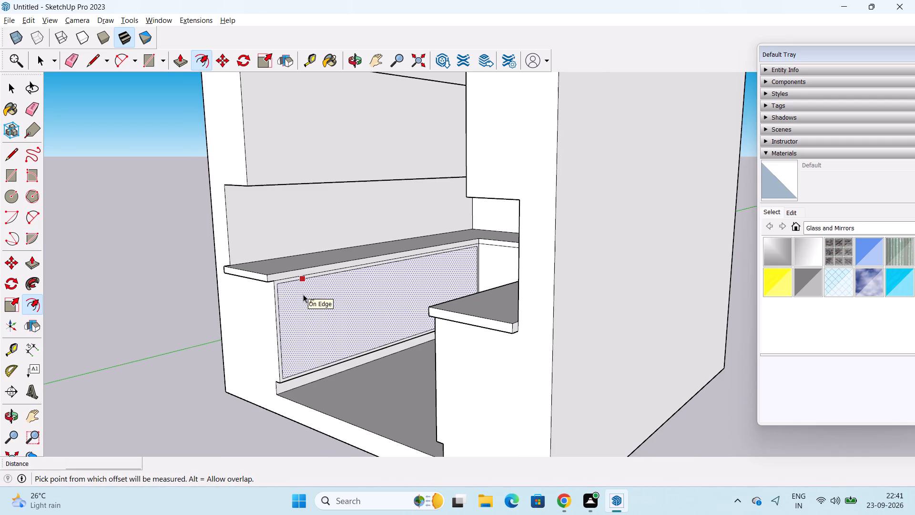
key("space")
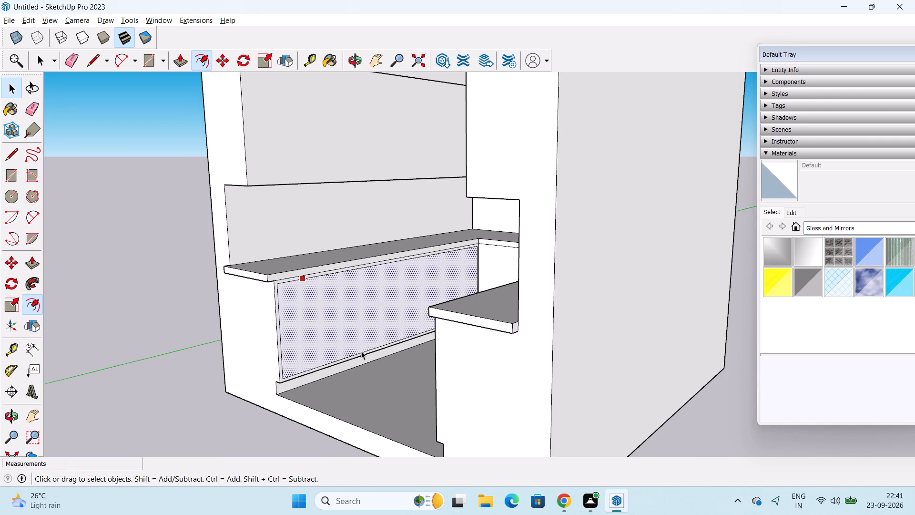
Move the bottom edge of the left cabinet's inset outline down 1" onto the cabinet's lower edge.
left_click(361, 351)
scroll(361, 351, "up", 3)
middle_click_drag(361, 351, 375, 368)
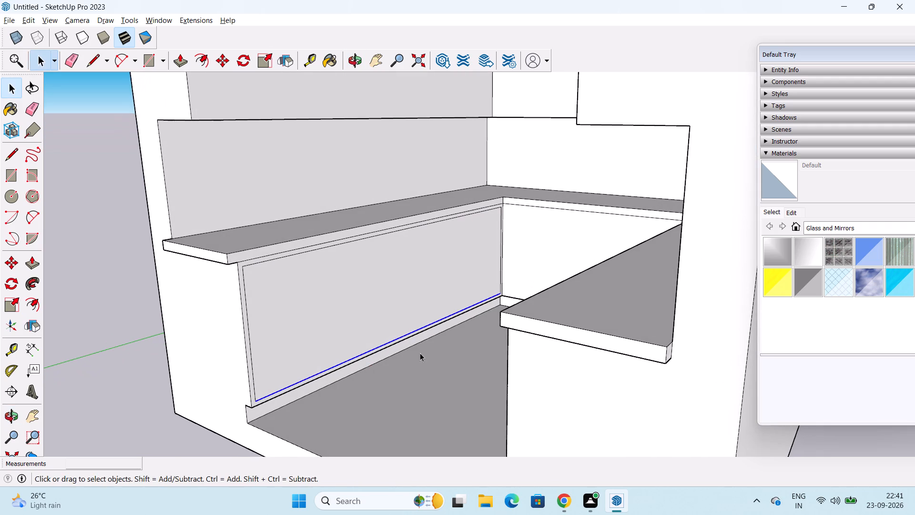
key("m")
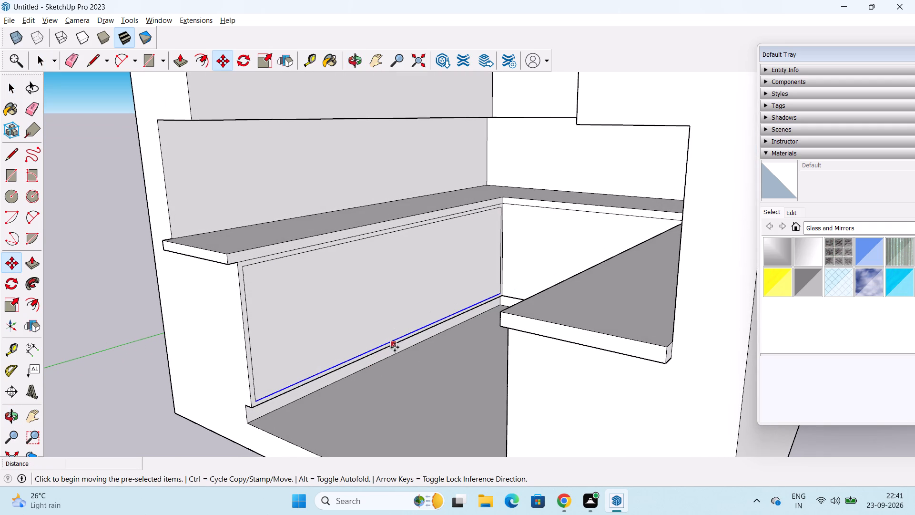
left_click(408, 337)
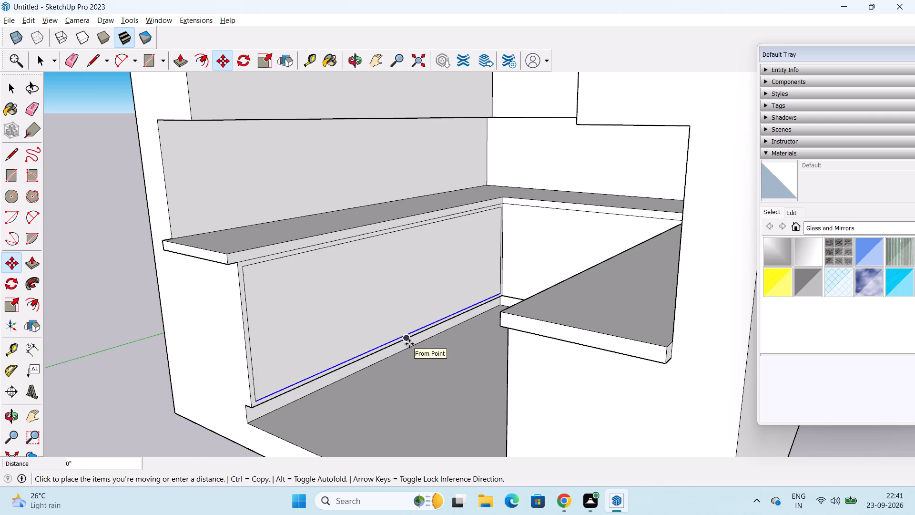
scroll(409, 344, "up", 7)
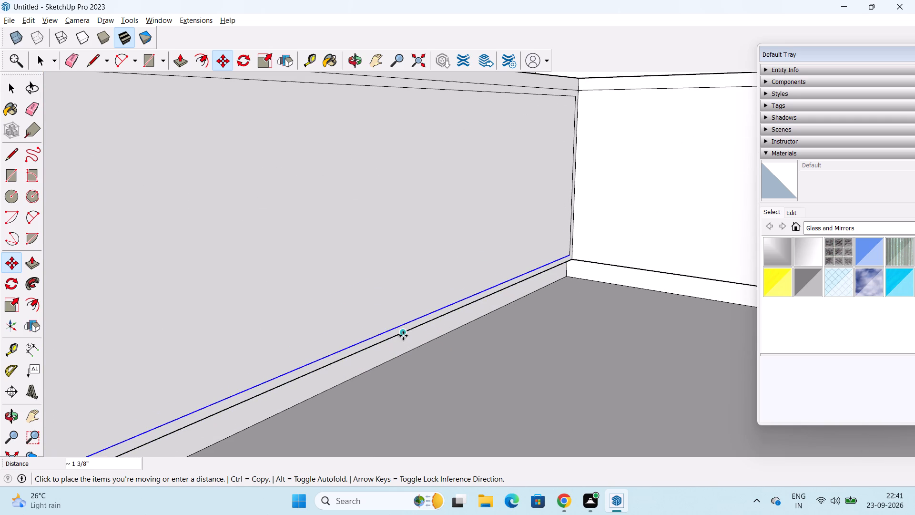
key("Escape")
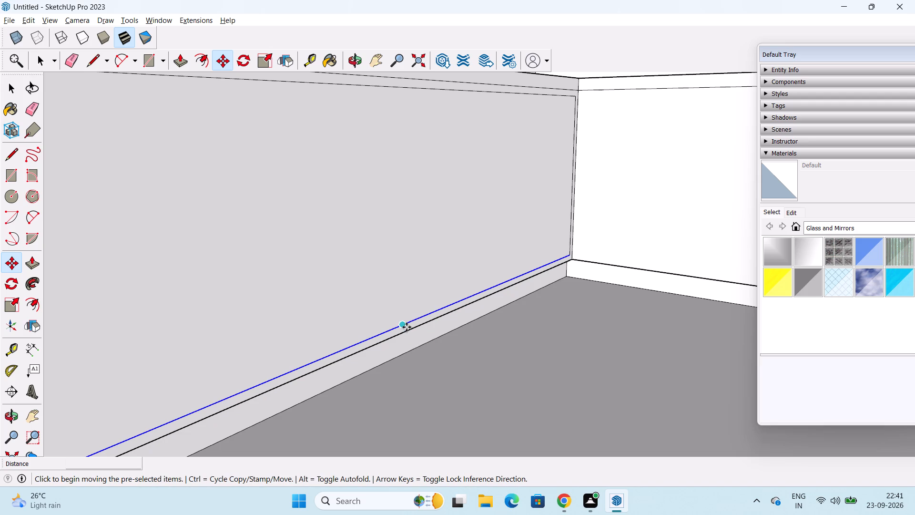
left_click(403, 327)
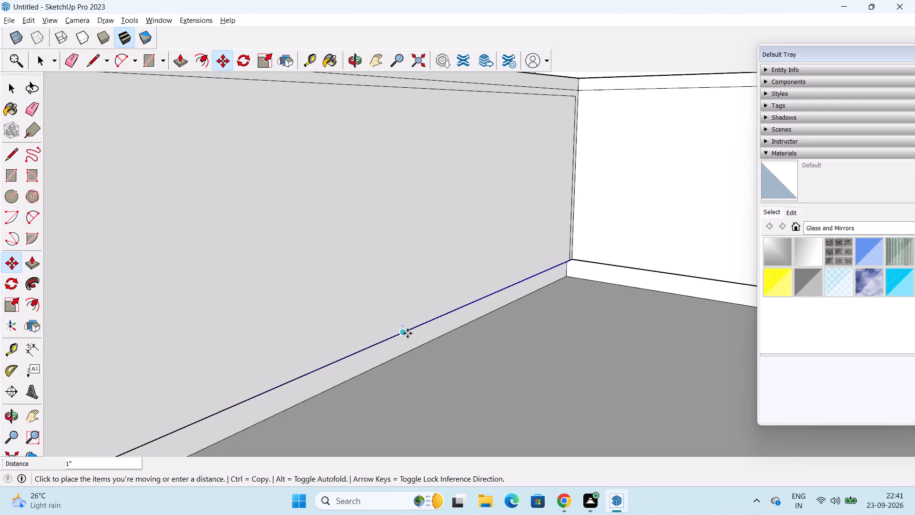
left_click(407, 334)
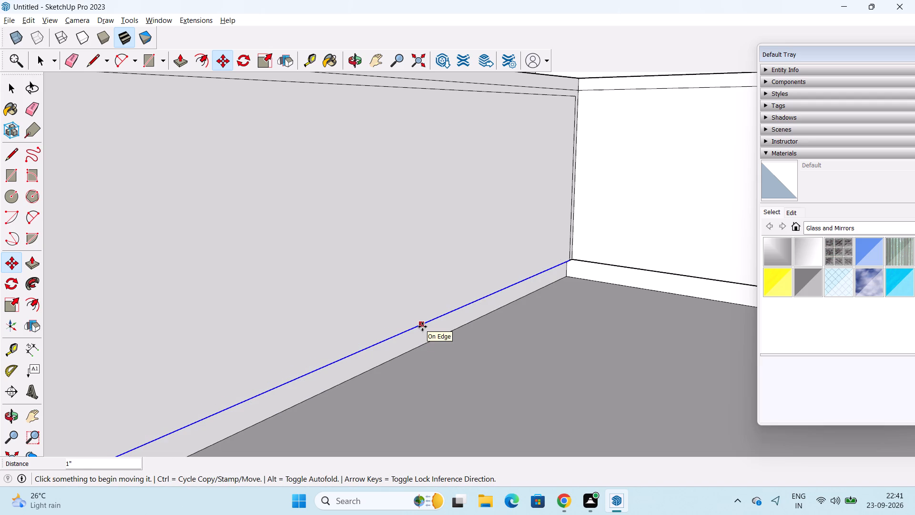
Offset the outline of the back base cabinet's front face inward by 1".
scroll(422, 327, "down", 3)
middle_click_drag(426, 325, 486, 297)
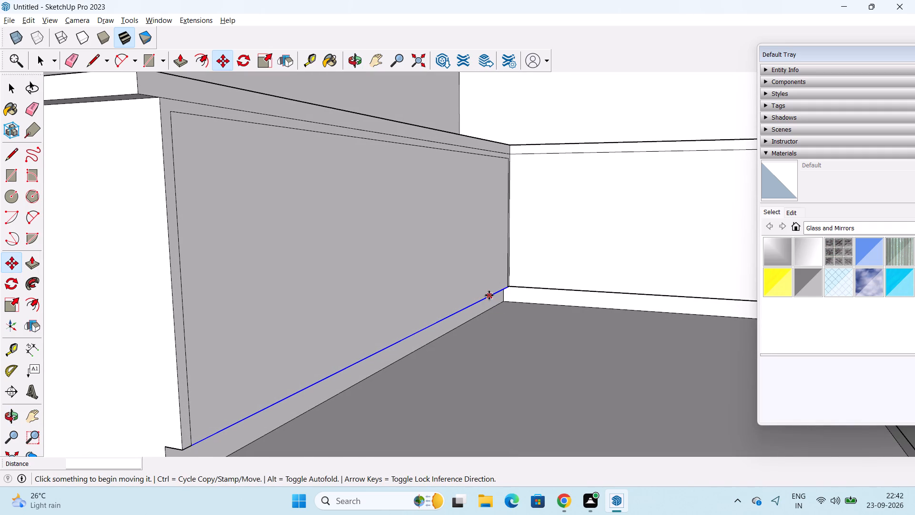
scroll(489, 295, "down", 1)
middle_click_drag(489, 295, 556, 287)
middle_click_drag(466, 316, 411, 330)
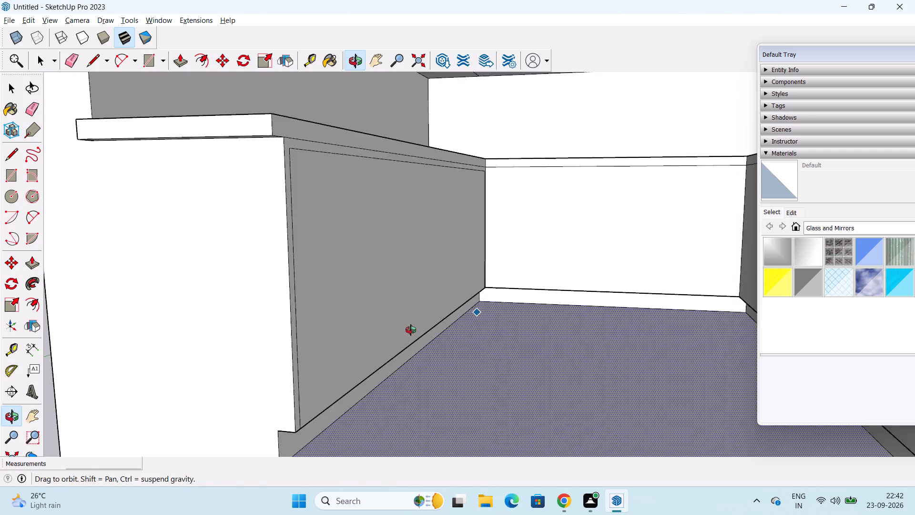
middle_click_drag(411, 330, 410, 330)
key("space")
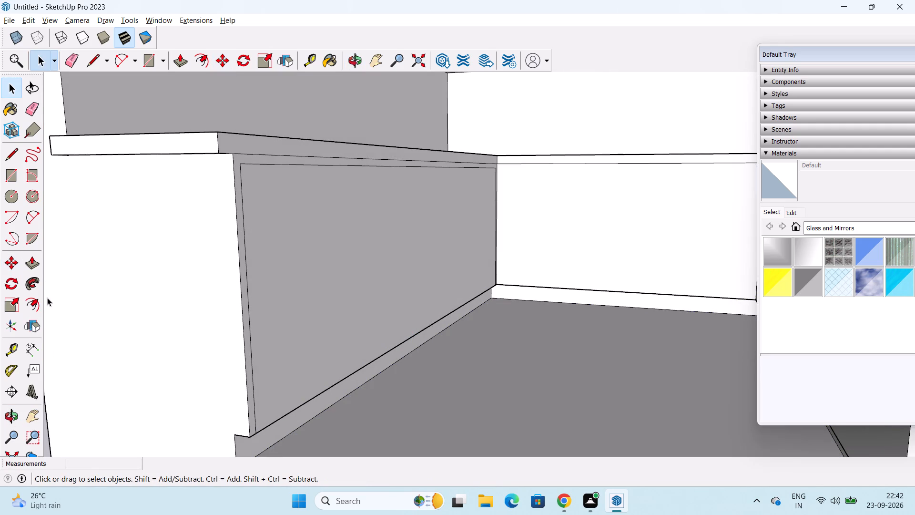
left_click_drag(30, 305, 37, 304)
left_click(528, 188)
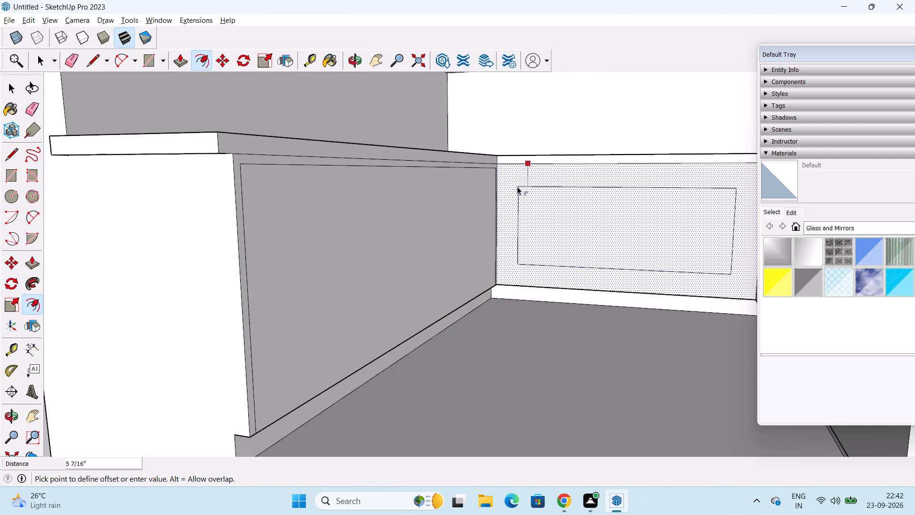
type("1\"")
key("Return")
key("space")
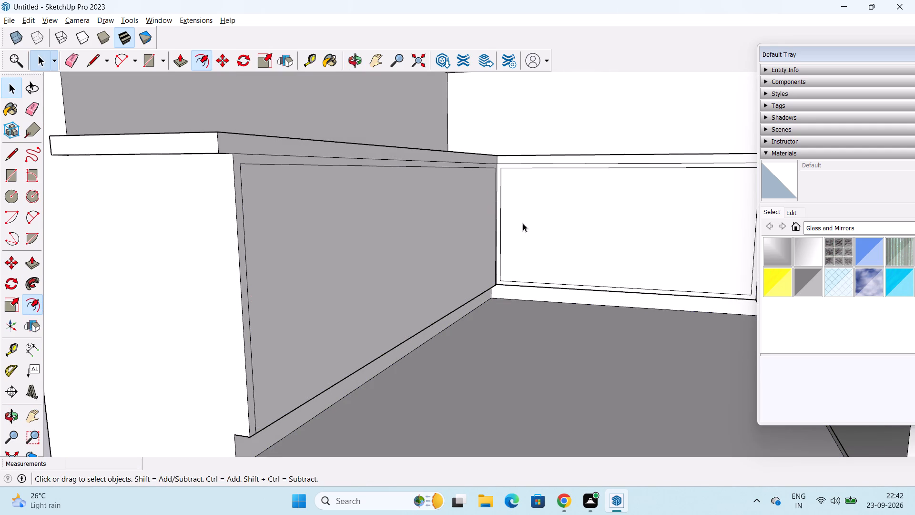
Move the bottom edge of the back cabinet's inset outline down onto the cabinet's lower edge above the skirting.
left_click(612, 287)
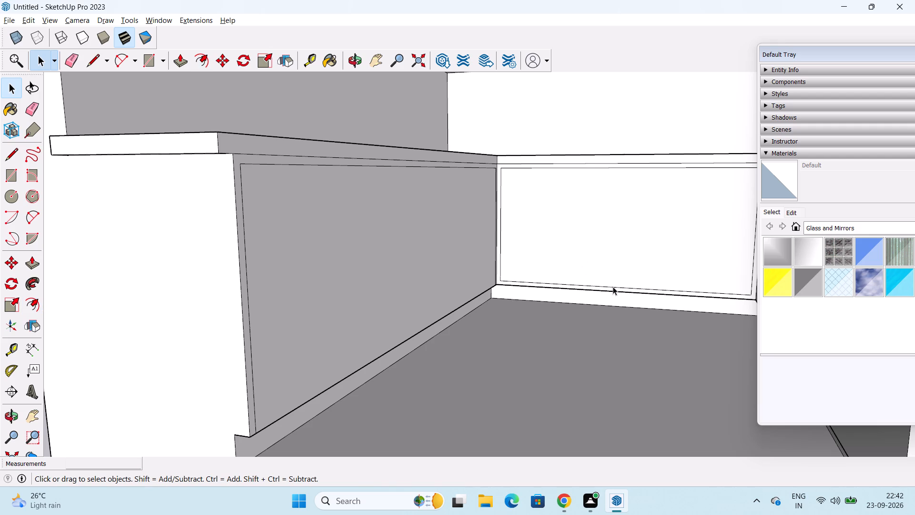
key("m")
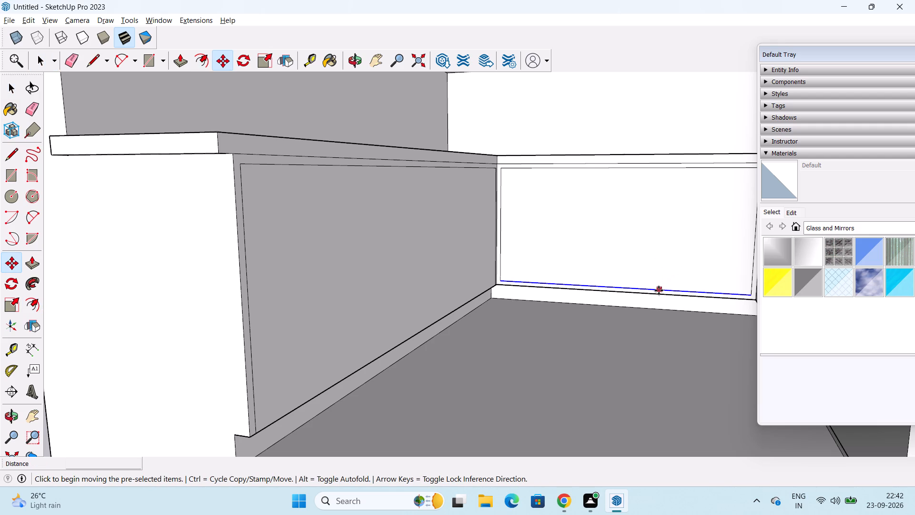
scroll(619, 288, "up", 4)
left_click(618, 288)
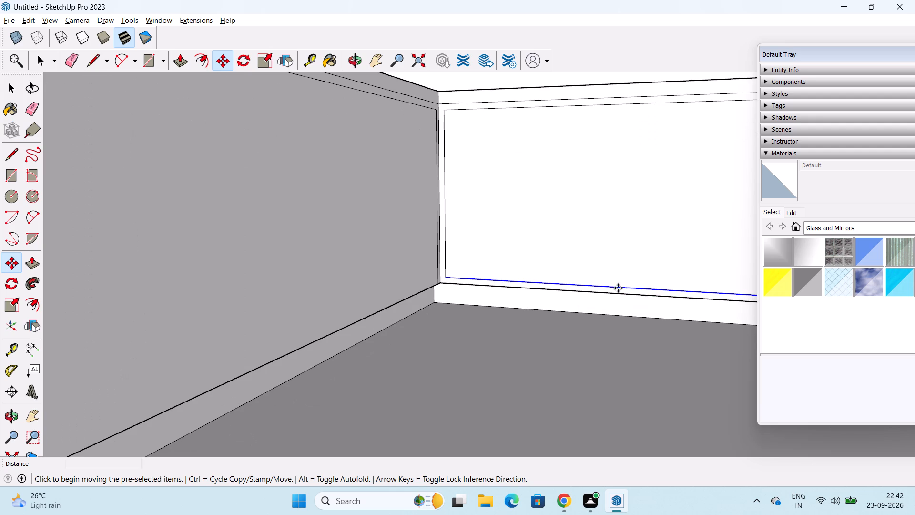
left_click(615, 293)
scroll(641, 263, "down", 2)
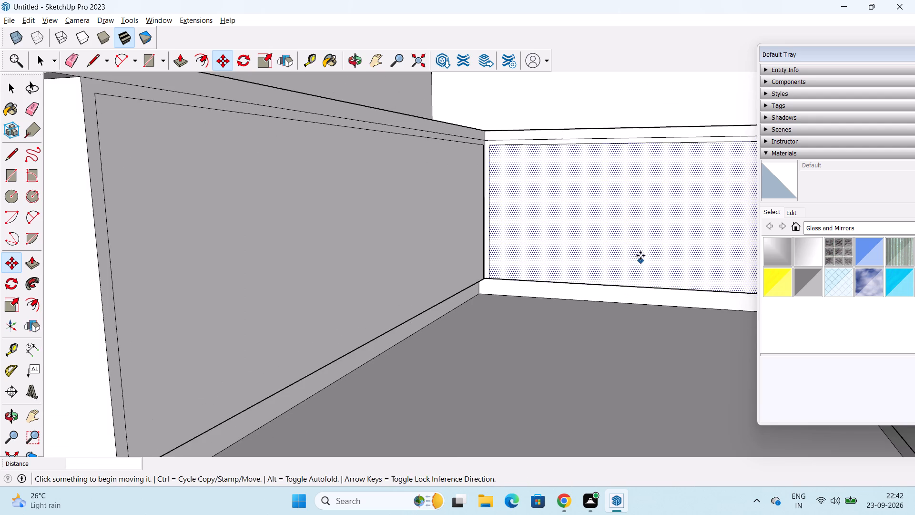
scroll(640, 256, "down", 3)
key("space")
middle_click_drag(640, 247, 537, 258, "shift")
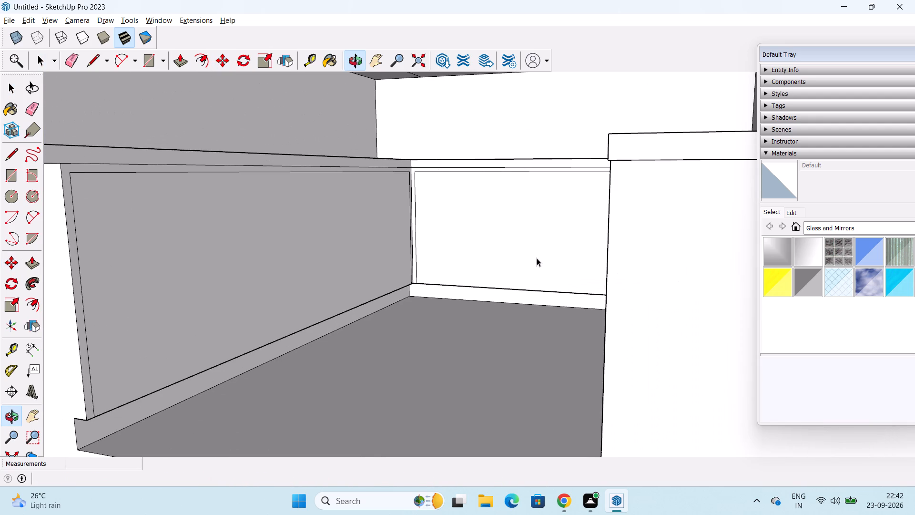
middle_click_drag(537, 258, 654, 264)
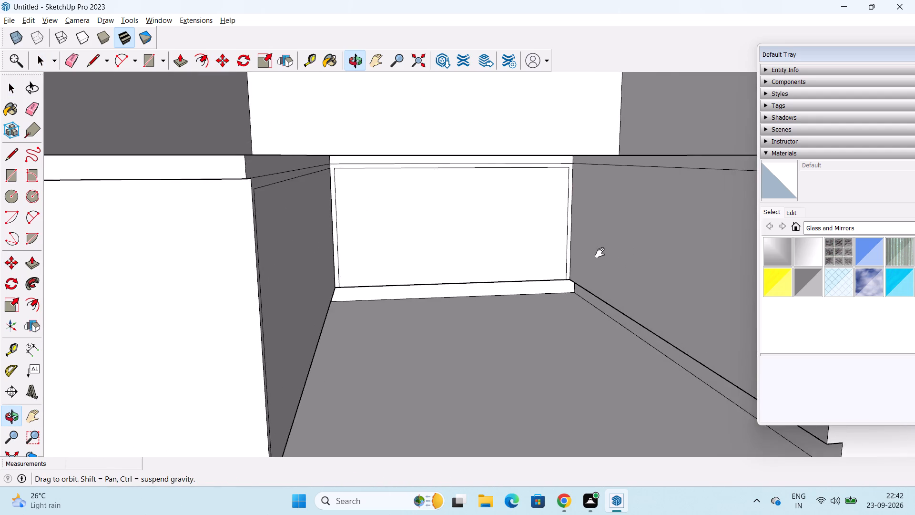
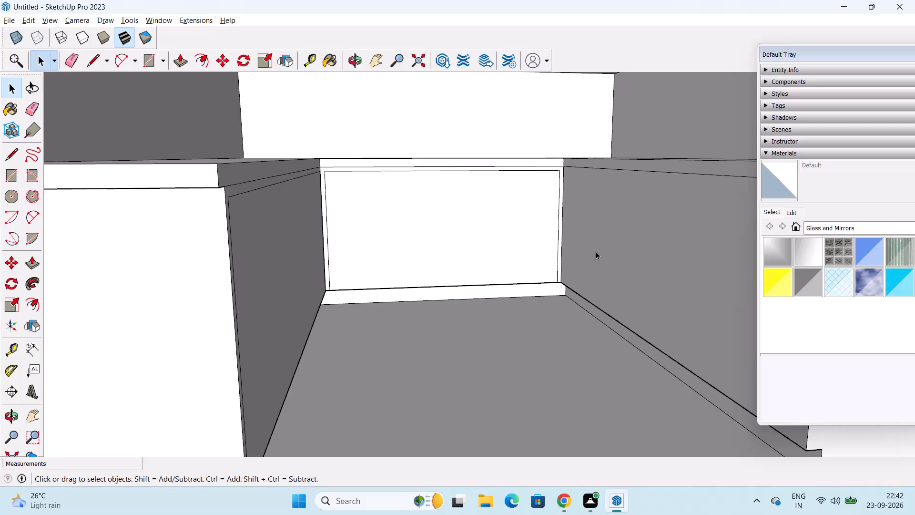
Offset the outline of the right base cabinet's inner front face inward by 1".
middle_click_drag(595, 257, 631, 243)
middle_click_drag(630, 237, 519, 237, "shift")
middle_click_drag(519, 237, 573, 268)
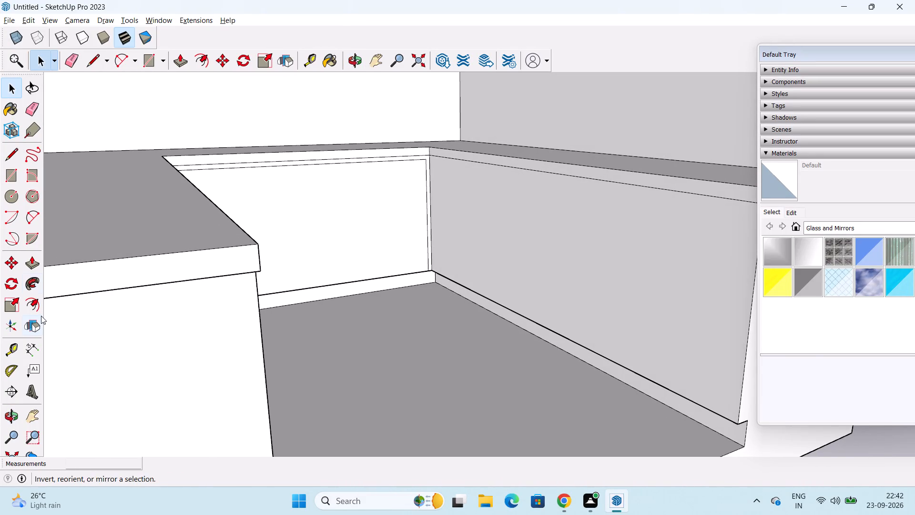
left_click_drag(38, 310, 32, 308)
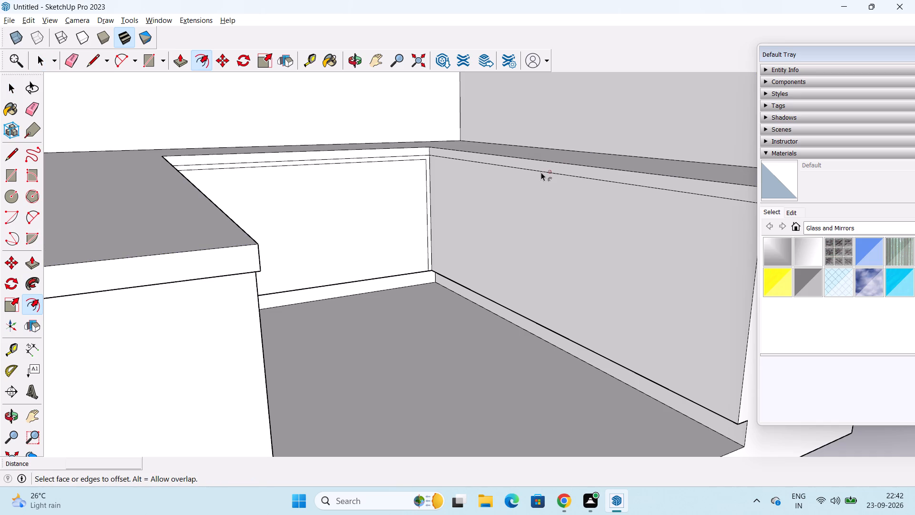
left_click(539, 184)
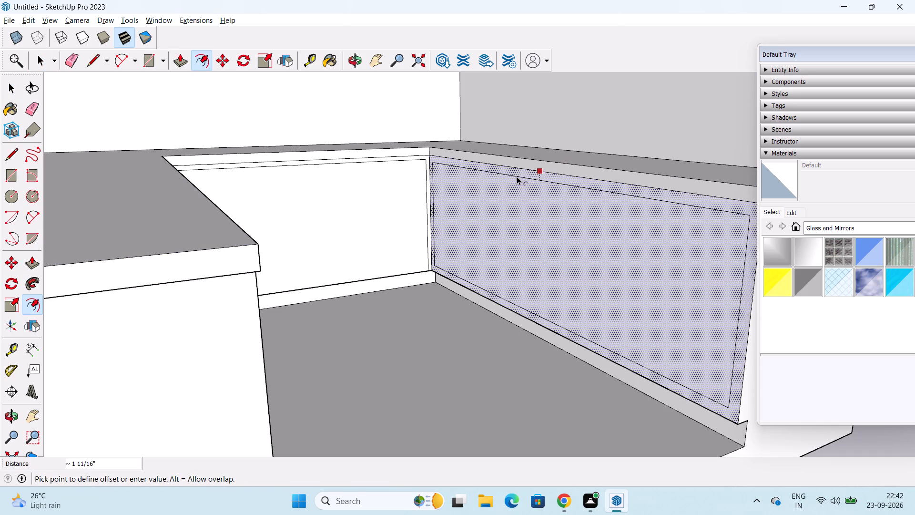
type("1\"")
key("Return")
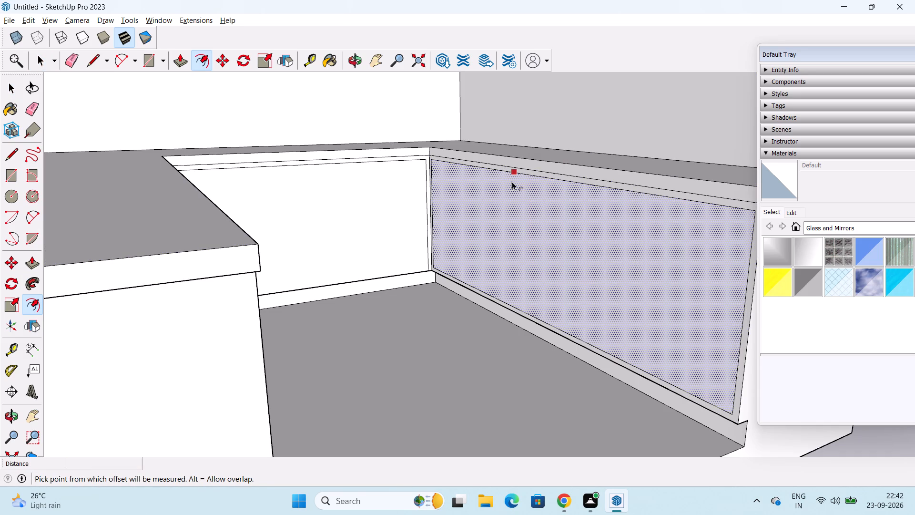
key("space")
Move the bottom edge of the right cabinet's inset outline down onto the cabinet's lower edge above the skirting.
scroll(522, 337, "up", 4)
left_click(469, 366)
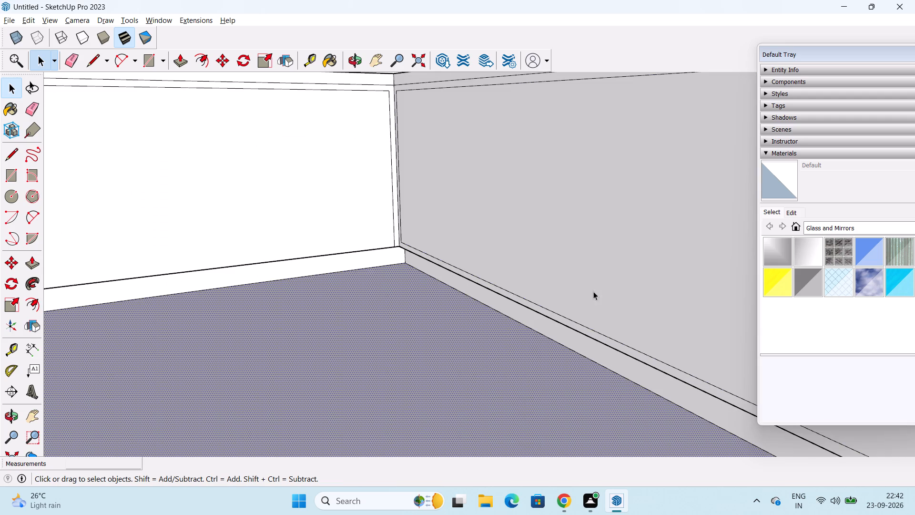
left_click(584, 326)
scroll(603, 327, "down", 1)
middle_click_drag(610, 320, 520, 287, "shift")
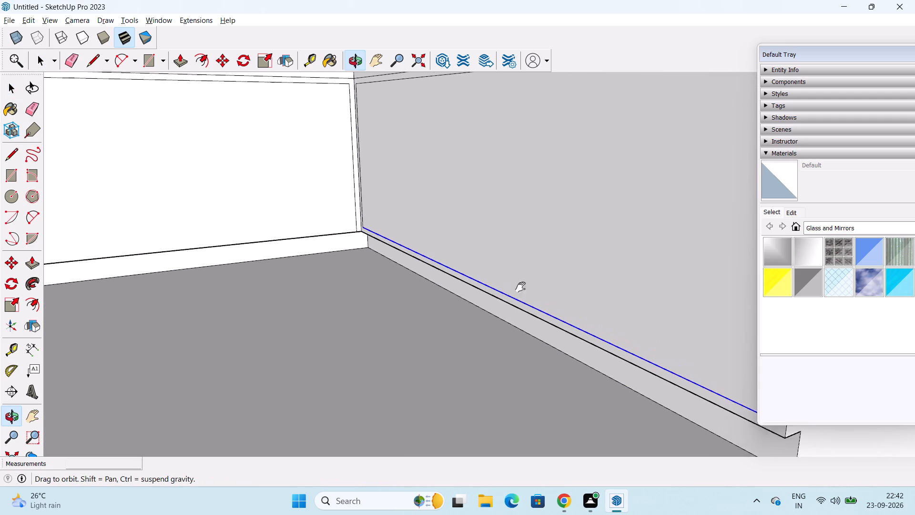
middle_click_drag(520, 287, 496, 286, "shift")
key("m")
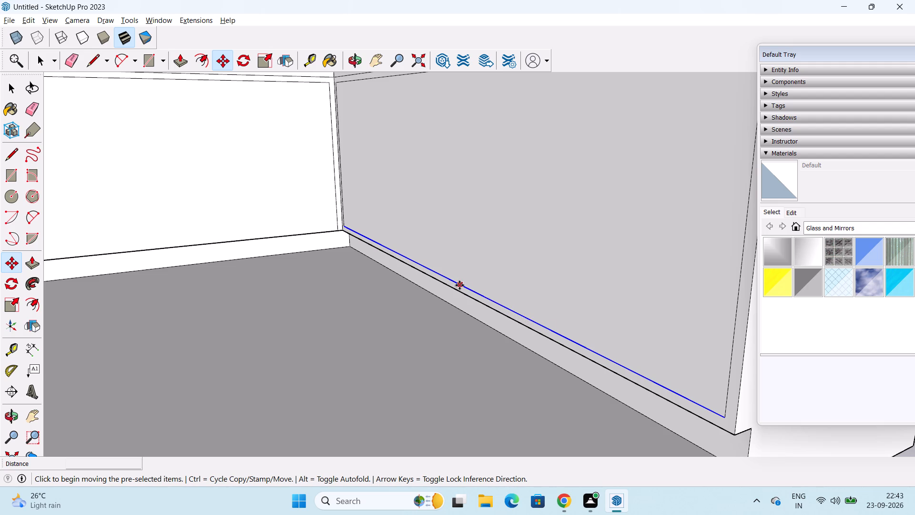
middle_click_drag(460, 284, 520, 315)
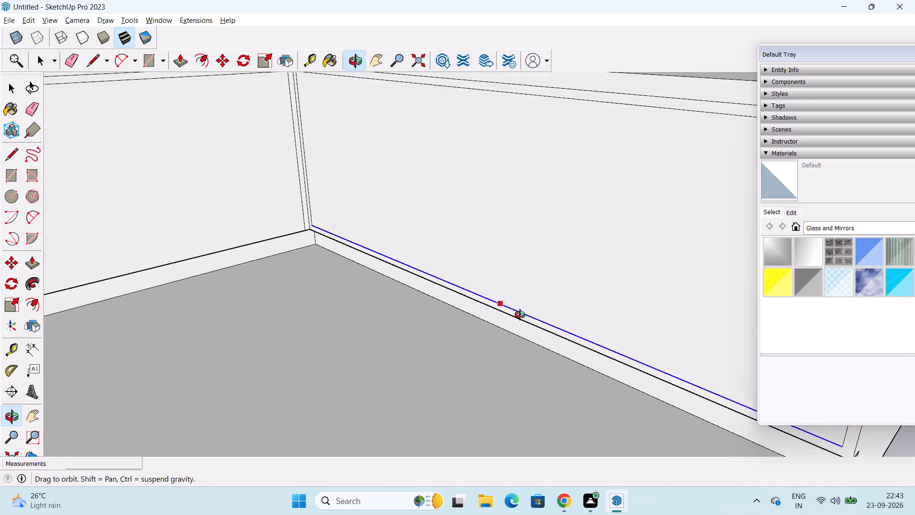
middle_click_drag(520, 315, 516, 315)
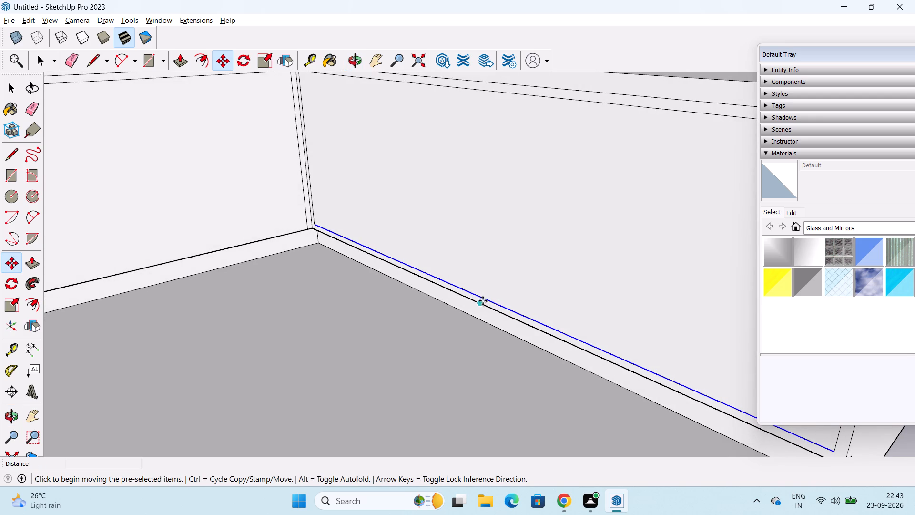
left_click(478, 299)
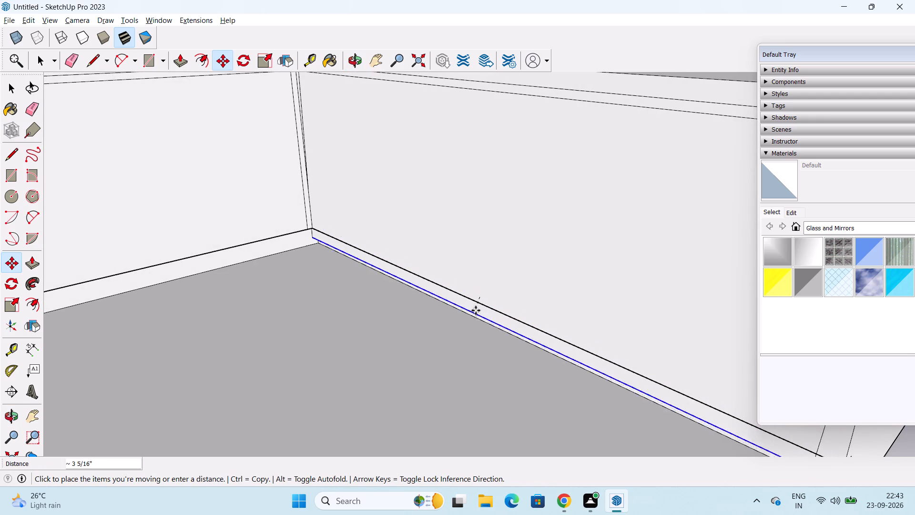
left_click(477, 303)
key("space")
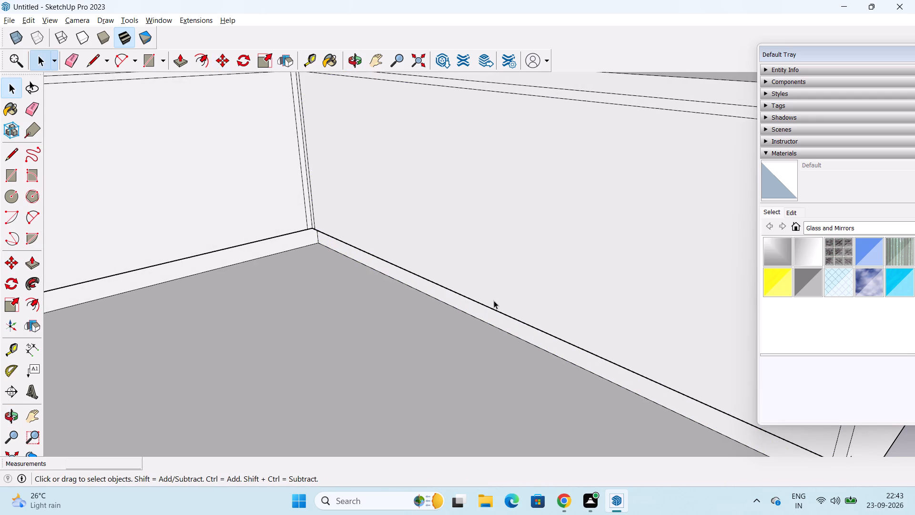
Copy the left cabinet's top inset edge 2' 5" down to its lower edge, dividing the distance by 2 to split the front horizontally.
scroll(484, 265, "down", 1)
middle_click_drag(483, 256, 444, 258)
scroll(448, 253, "down", 4)
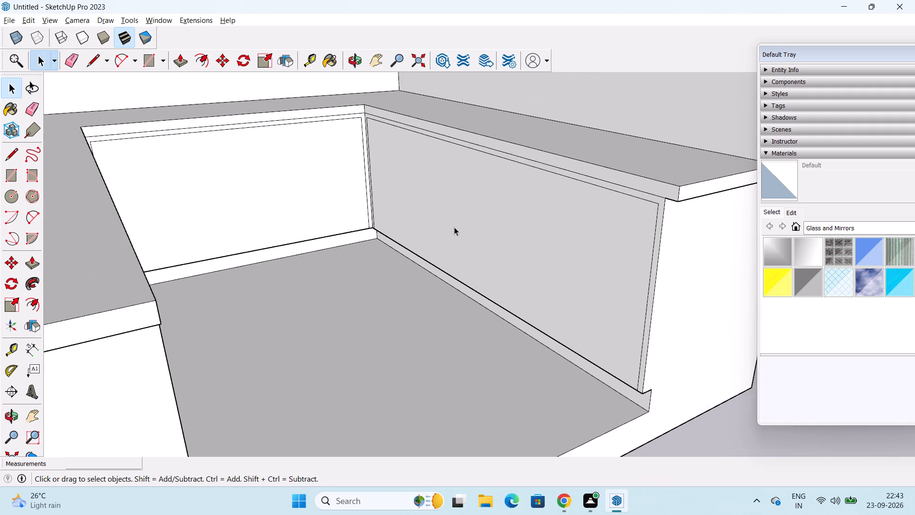
scroll(454, 227, "down", 1)
middle_click_drag(454, 224, 349, 219)
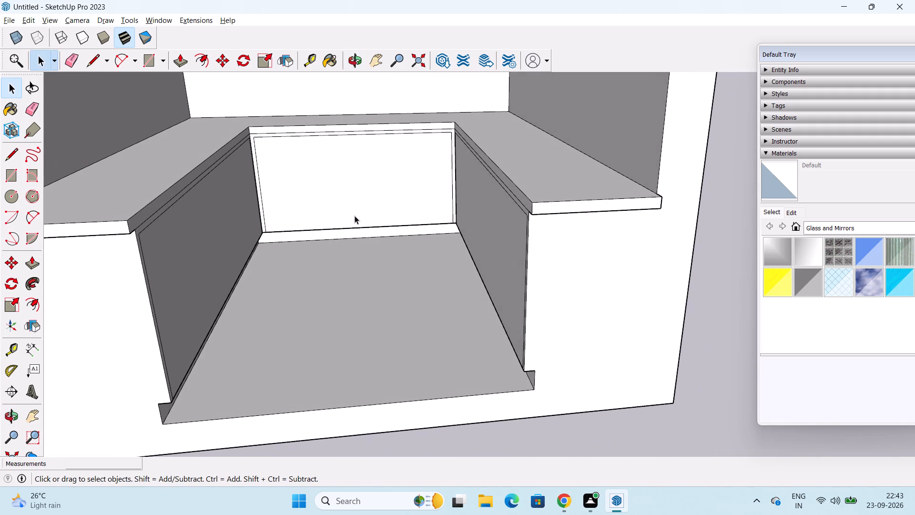
middle_click_drag(366, 199, 329, 202)
scroll(352, 200, "down", 1)
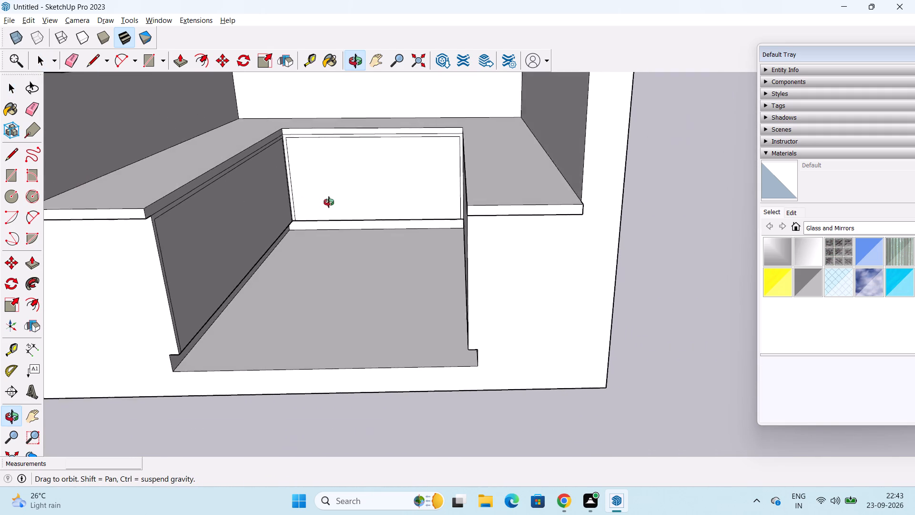
middle_click_drag(329, 202, 281, 204)
left_click(173, 189)
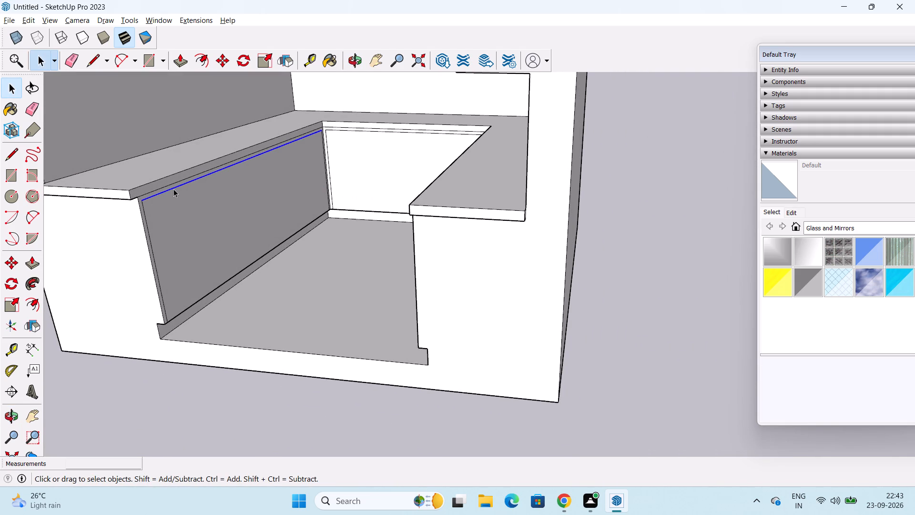
key("m")
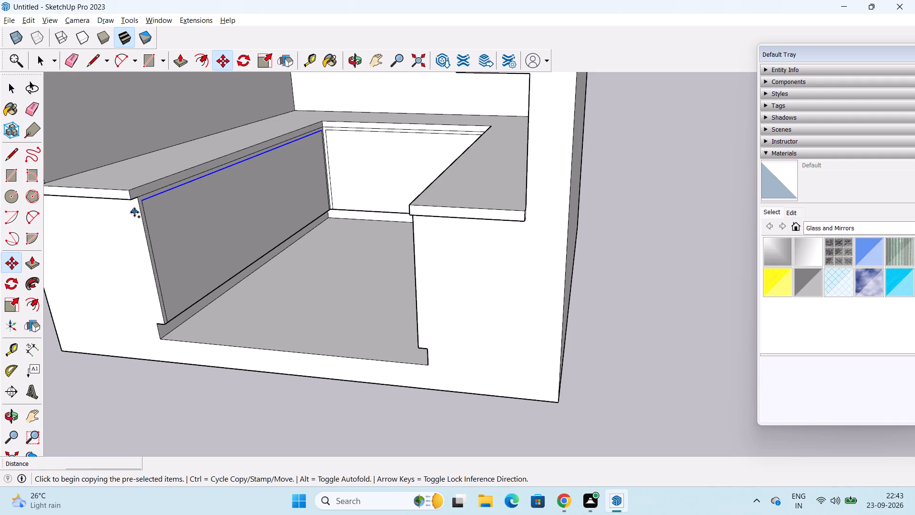
left_click(143, 203)
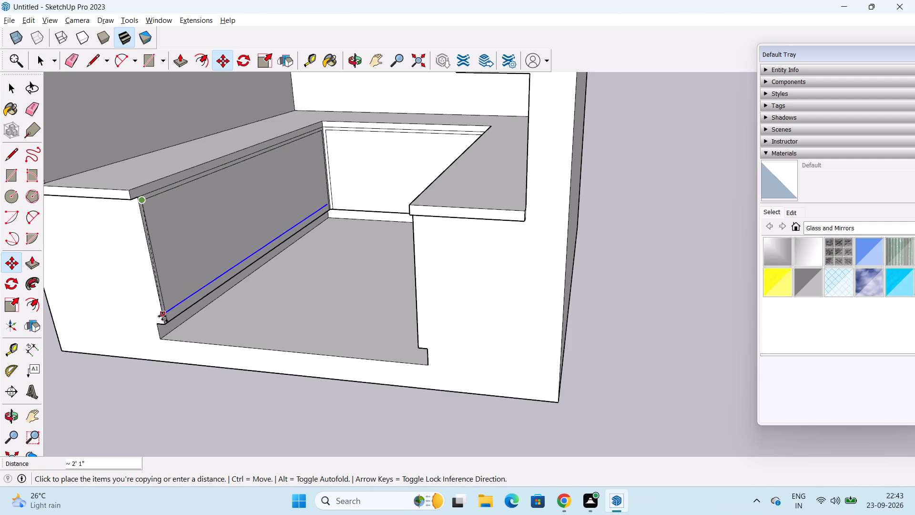
left_click(172, 322)
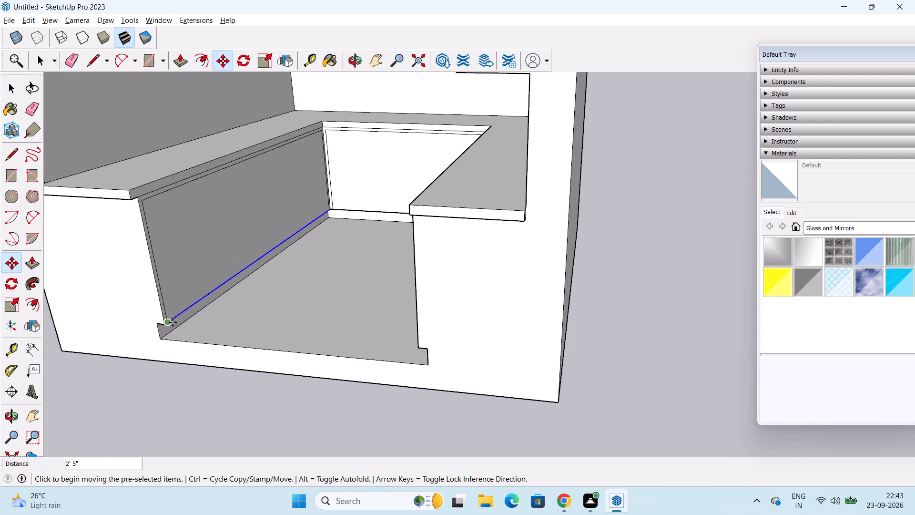
type("/2")
key("Return")
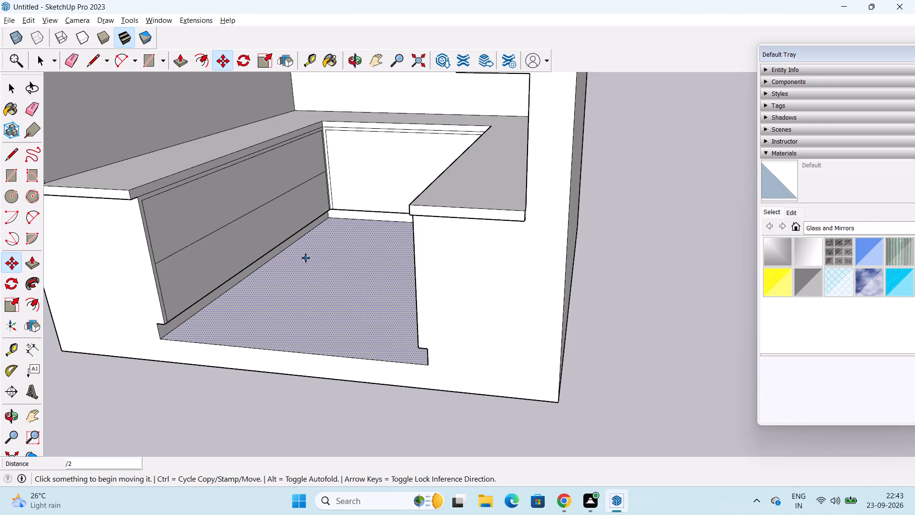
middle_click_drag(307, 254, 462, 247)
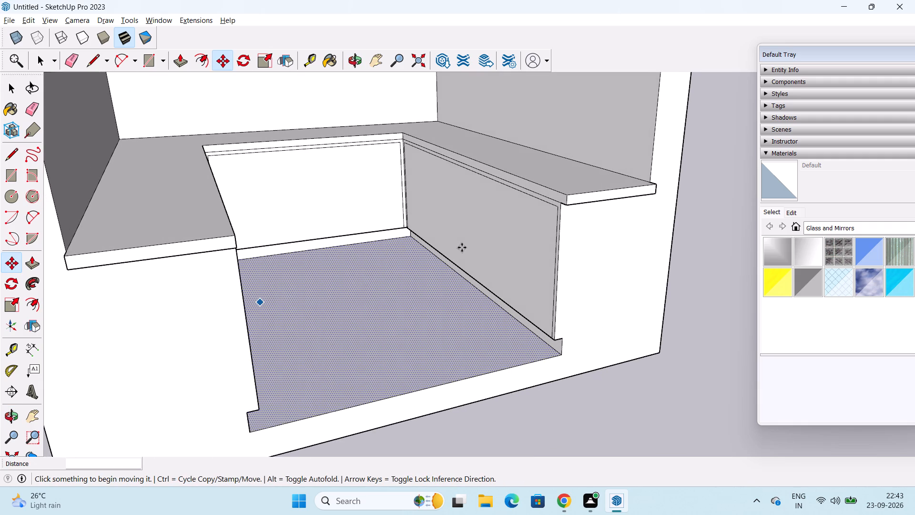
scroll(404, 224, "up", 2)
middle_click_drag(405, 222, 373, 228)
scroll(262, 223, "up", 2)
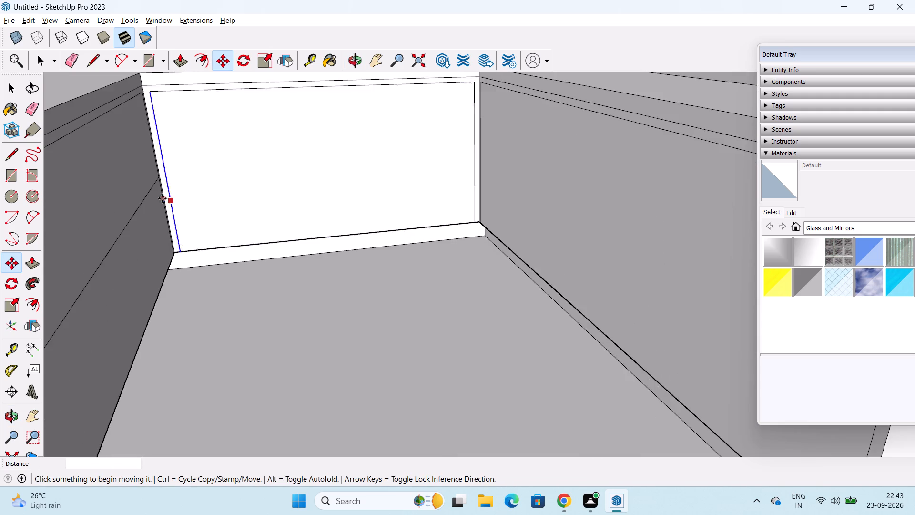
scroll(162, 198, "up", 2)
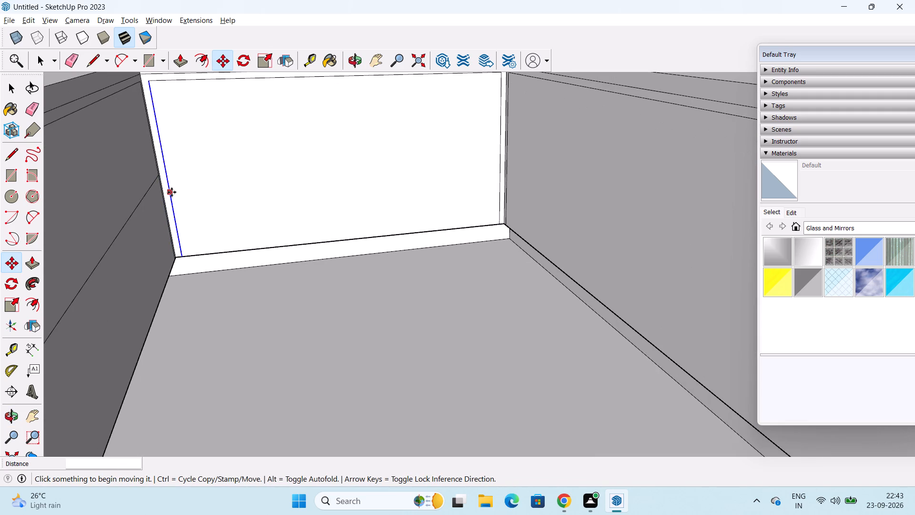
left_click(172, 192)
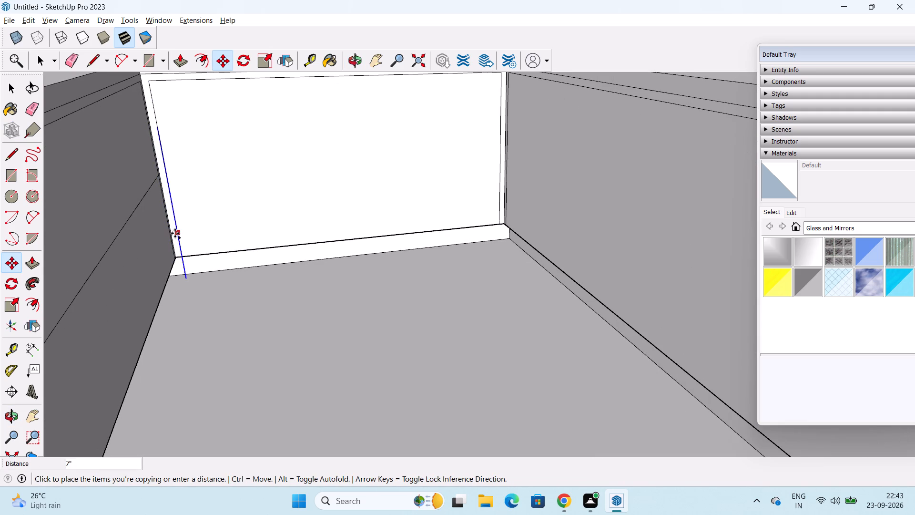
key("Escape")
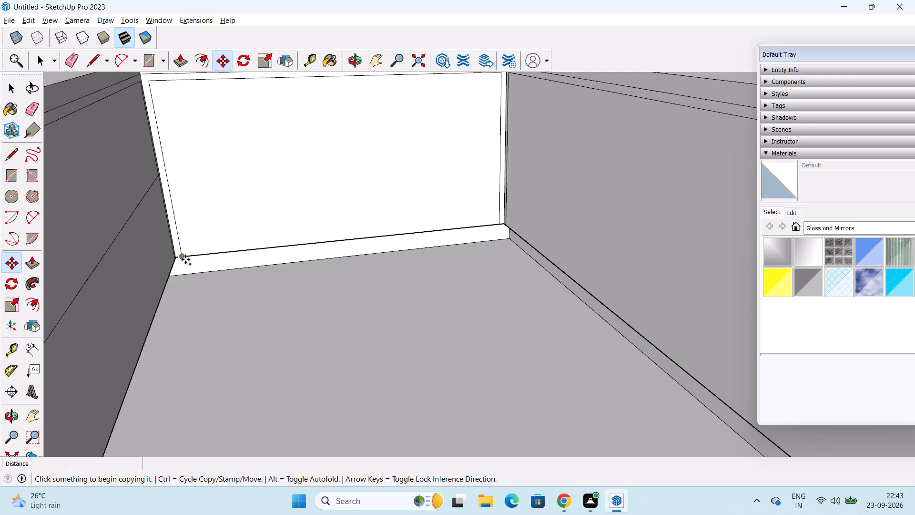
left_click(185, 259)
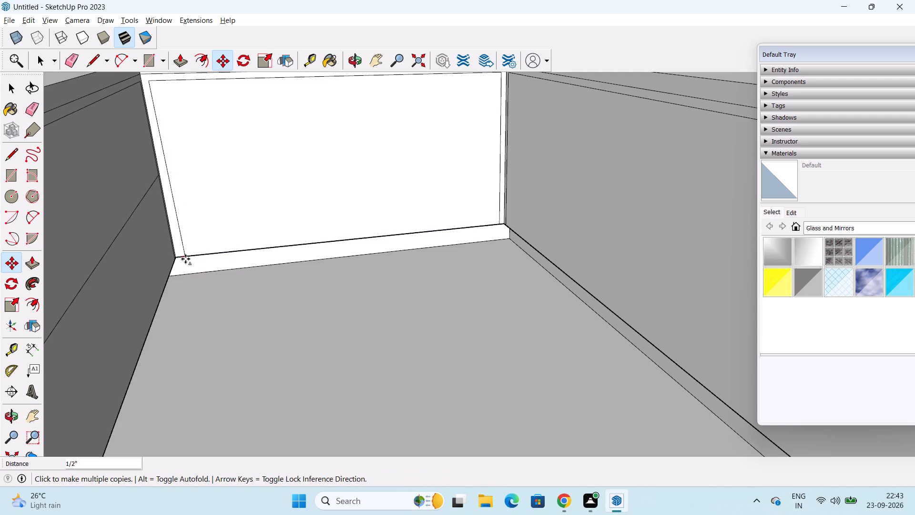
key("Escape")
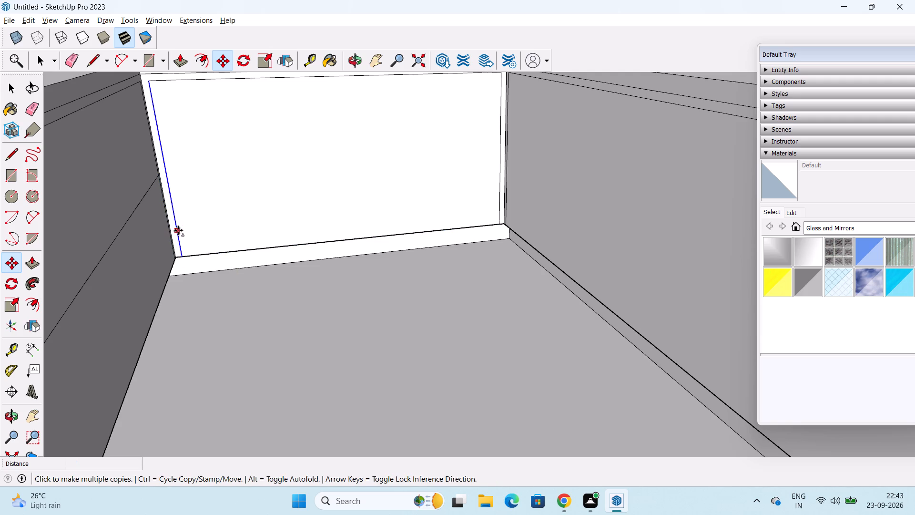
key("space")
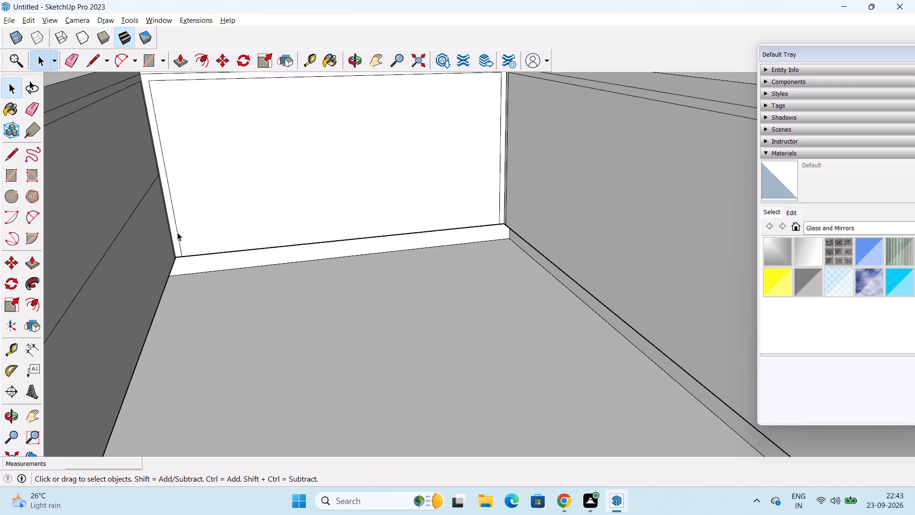
Copy the back cabinet's left inset edge 4' 3 1/4" to the right along the lower edge, dividing the distance by 3 into equal panels.
left_click(177, 232)
key("m")
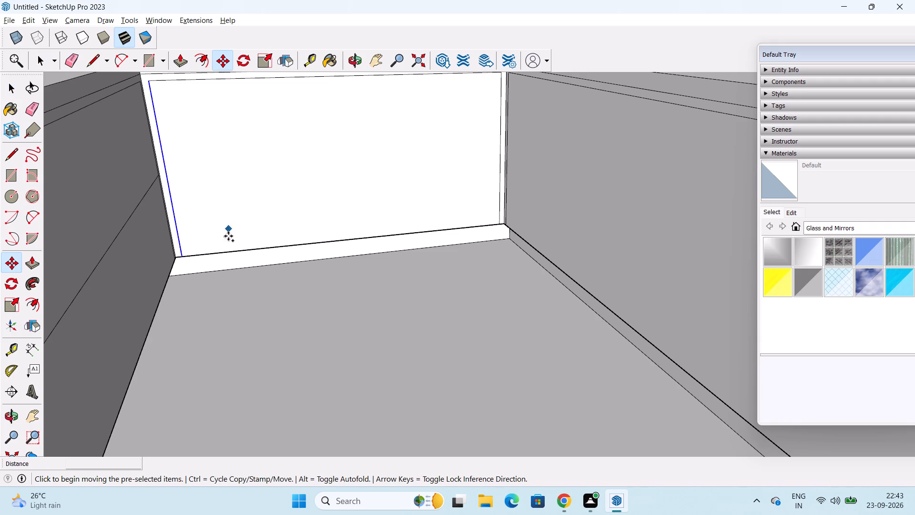
left_click(185, 258)
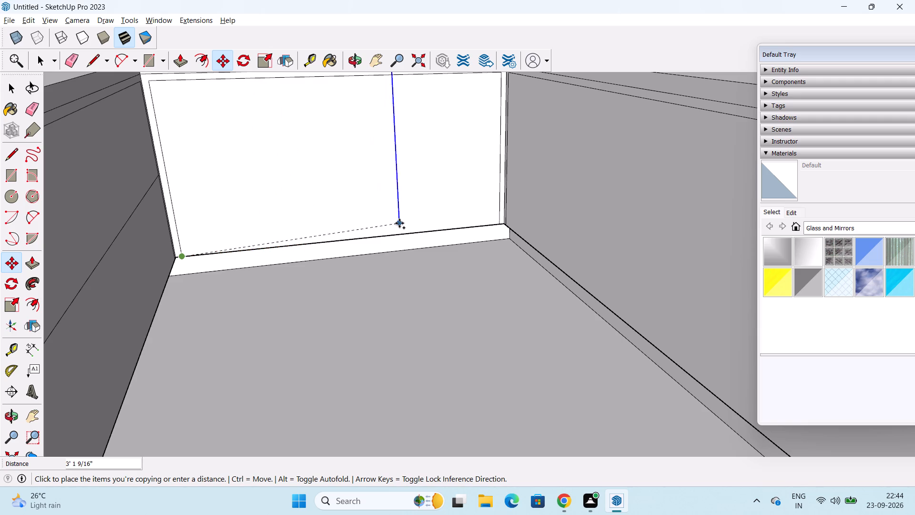
left_click(467, 226)
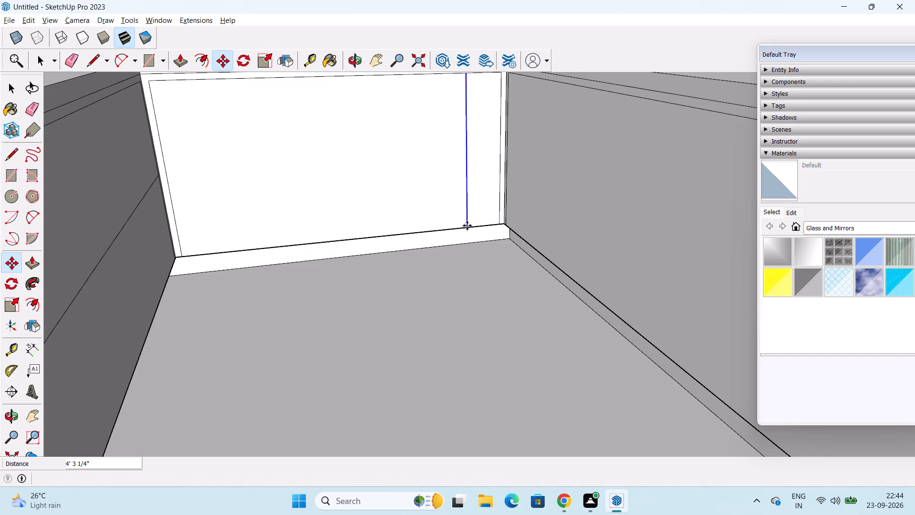
type("/3")
key("Return")
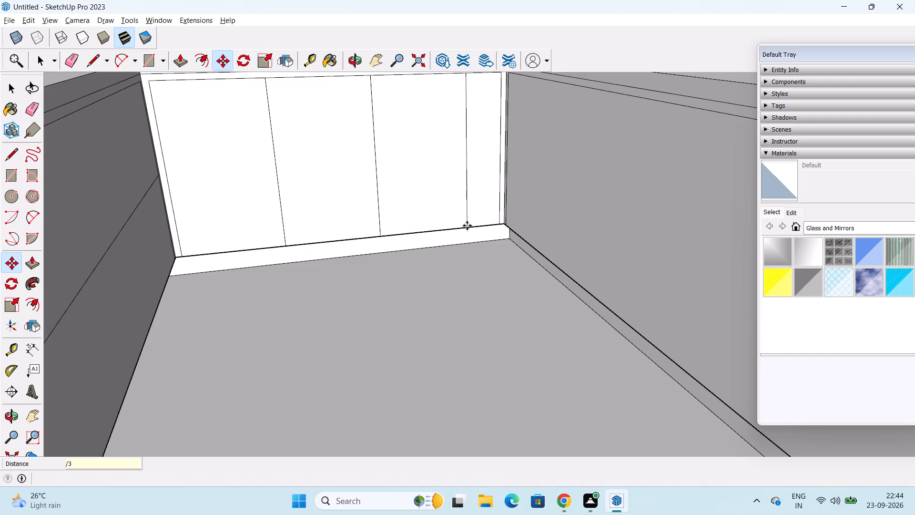
middle_click_drag(467, 226, 447, 207)
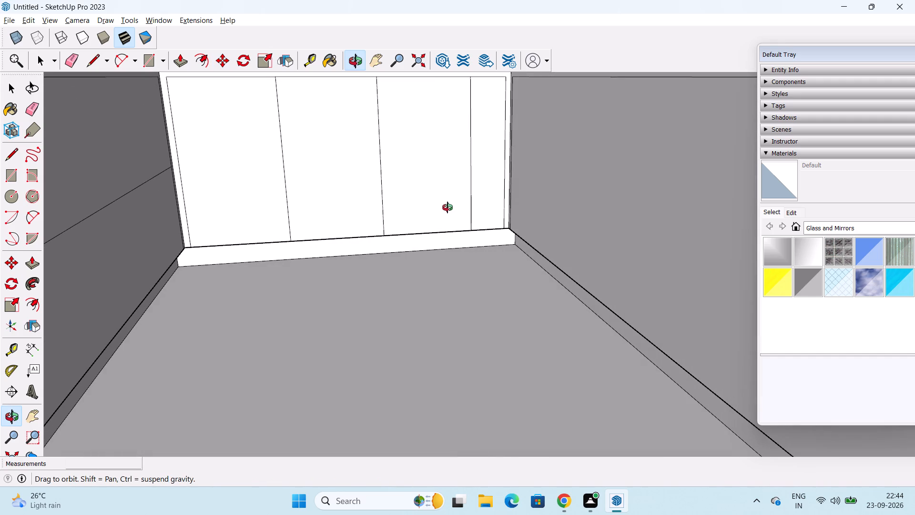
middle_click_drag(447, 207, 447, 207)
key("space")
Draw a square of about 1' 5" by 1' 5" across the second panel of the back base cabinet, between its two vertical dividers.
scroll(374, 205, "down", 1)
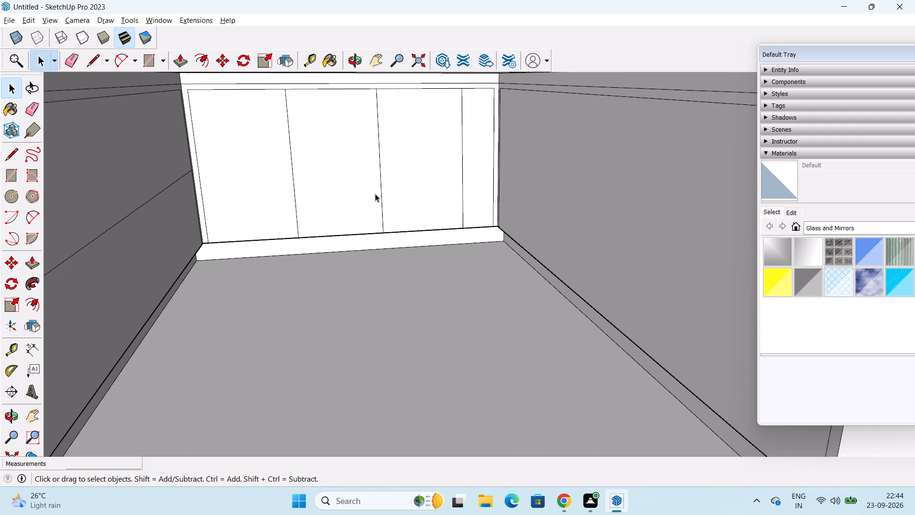
middle_click_drag(375, 194, 394, 243, "shift")
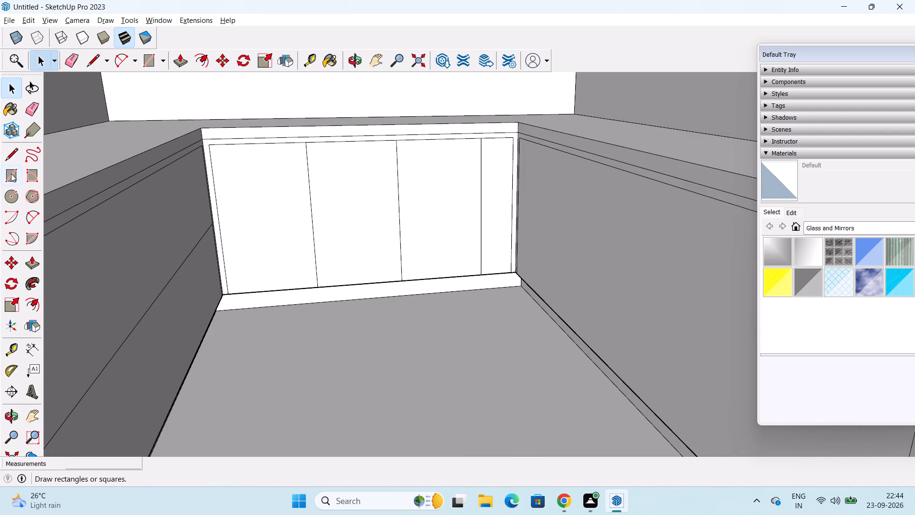
left_click(11, 174)
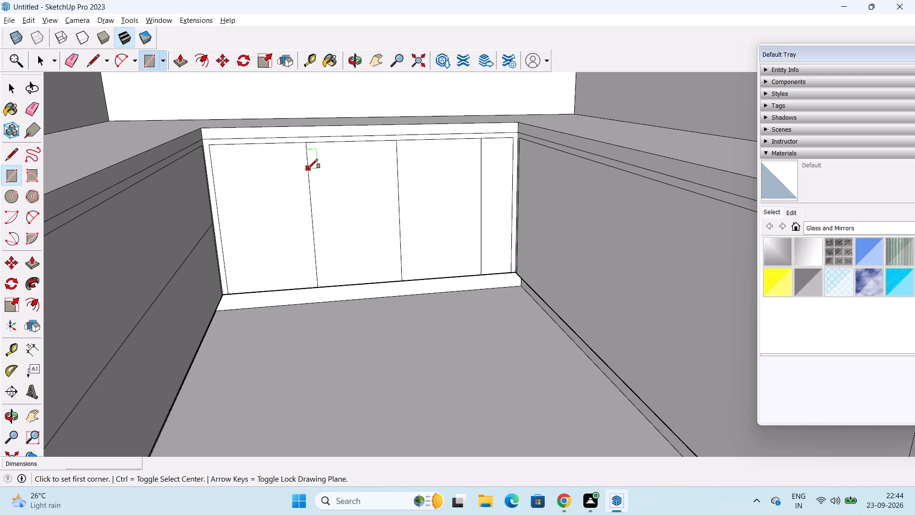
left_click(308, 168)
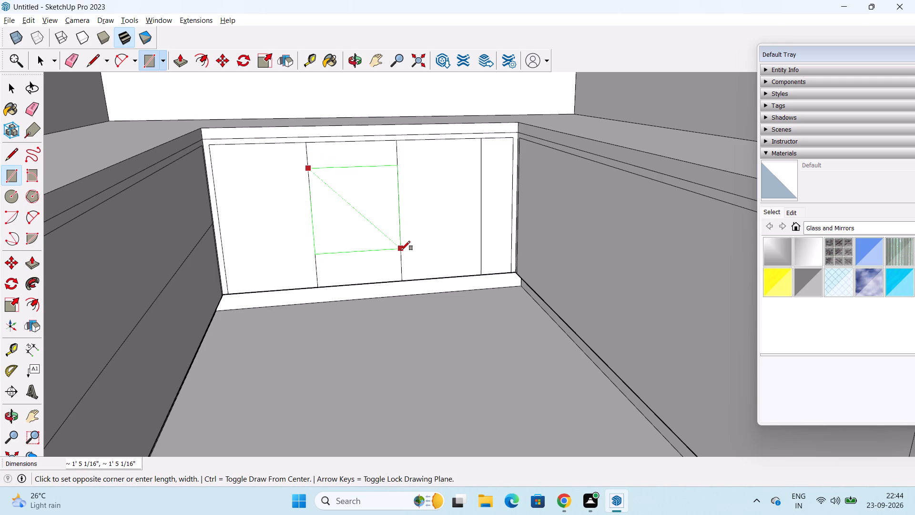
left_click(401, 251)
key("space")
Copy the right base cabinet's inset edge nearest the back corner 7' 7 7/8" to the front inset edge, dividing the distance by 5.
scroll(433, 214, "down", 1)
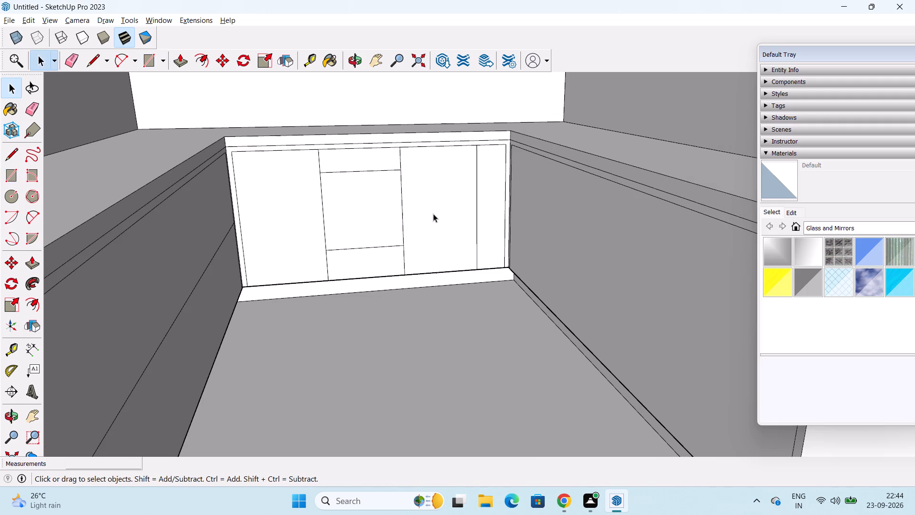
scroll(433, 214, "down", 2)
middle_click_drag(434, 214, 503, 215)
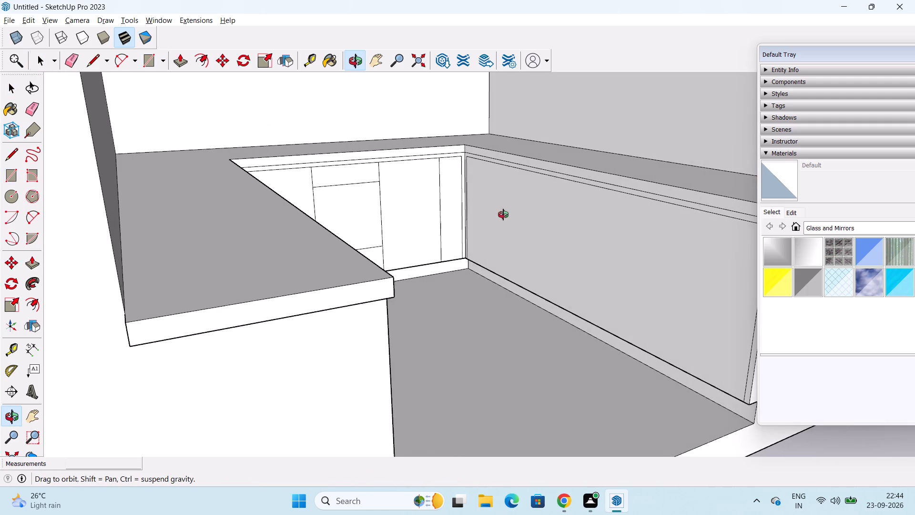
middle_click_drag(503, 215, 504, 215)
left_click(466, 200)
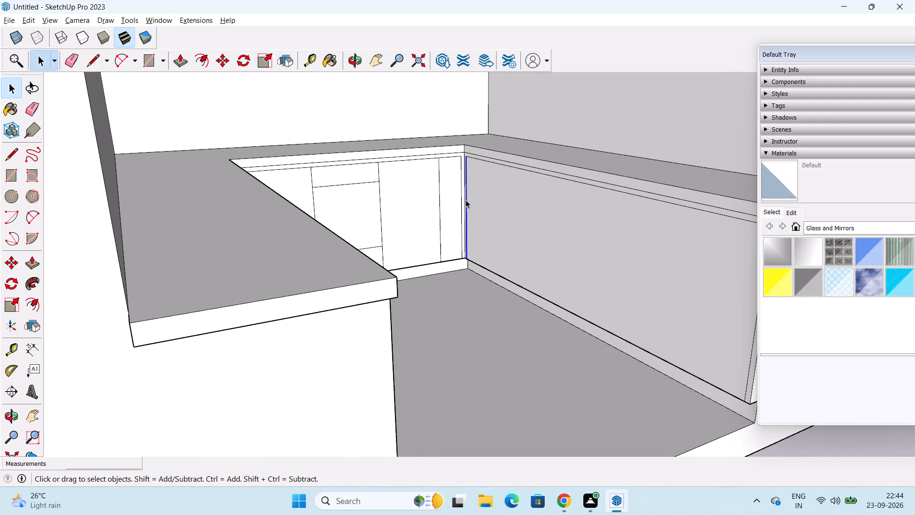
key("m")
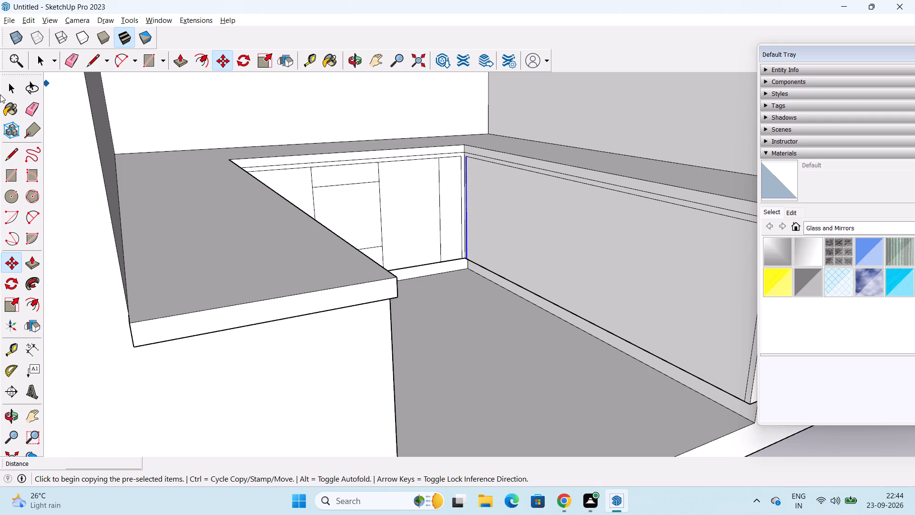
middle_click_drag(0, 94, 0, 52, "shift")
middle_click_drag(403, 296, 357, 296)
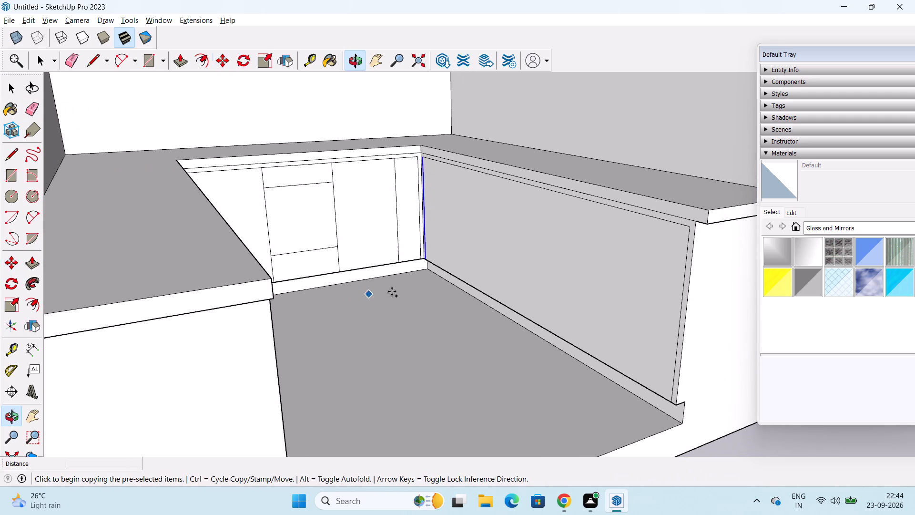
scroll(414, 286, "up", 4)
middle_click_drag(447, 260, 522, 273)
middle_click_drag(522, 273, 516, 275)
middle_click_drag(516, 275, 502, 279)
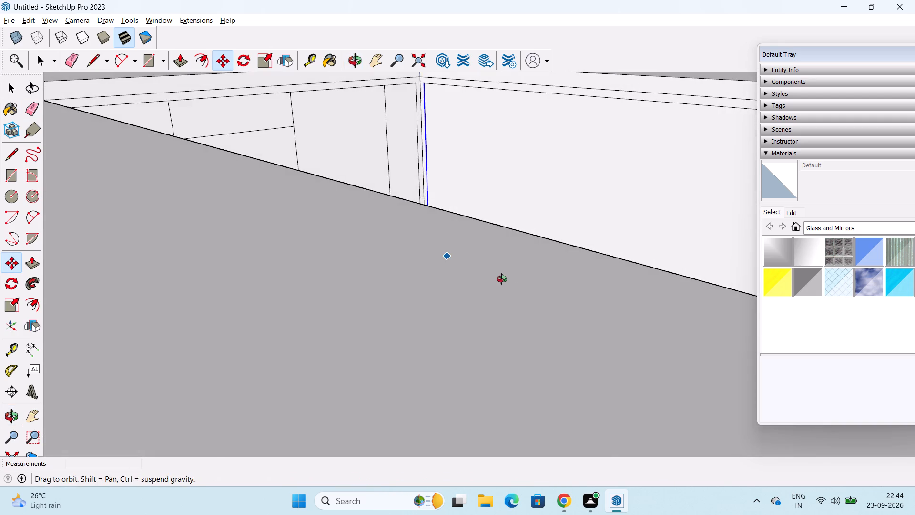
middle_click_drag(502, 279, 457, 302)
middle_click_drag(642, 196, 470, 178, "shift")
scroll(471, 178, "down", 5)
middle_click_drag(505, 172, 446, 196, "shift")
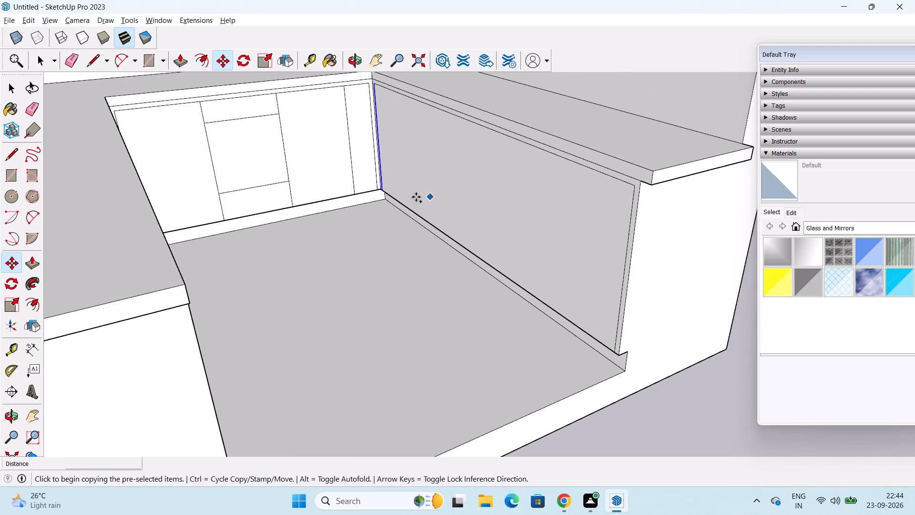
scroll(411, 197, "up", 4)
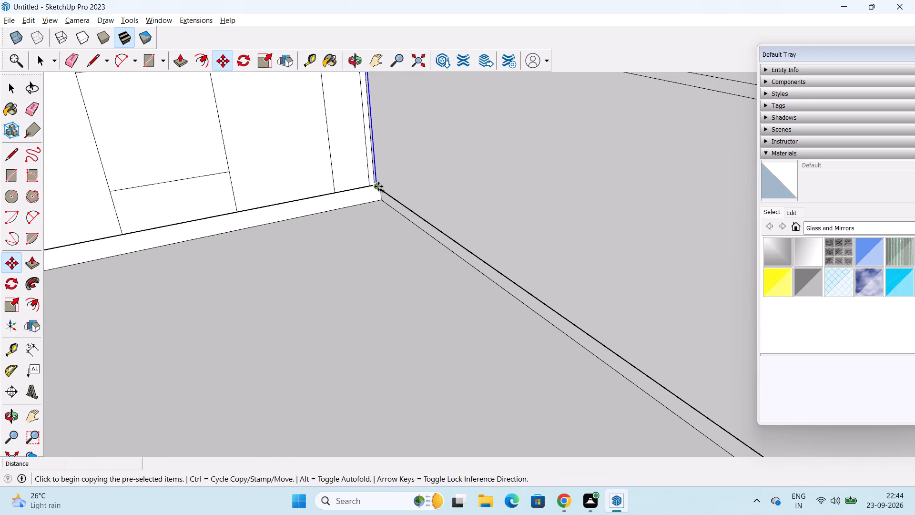
left_click(378, 186)
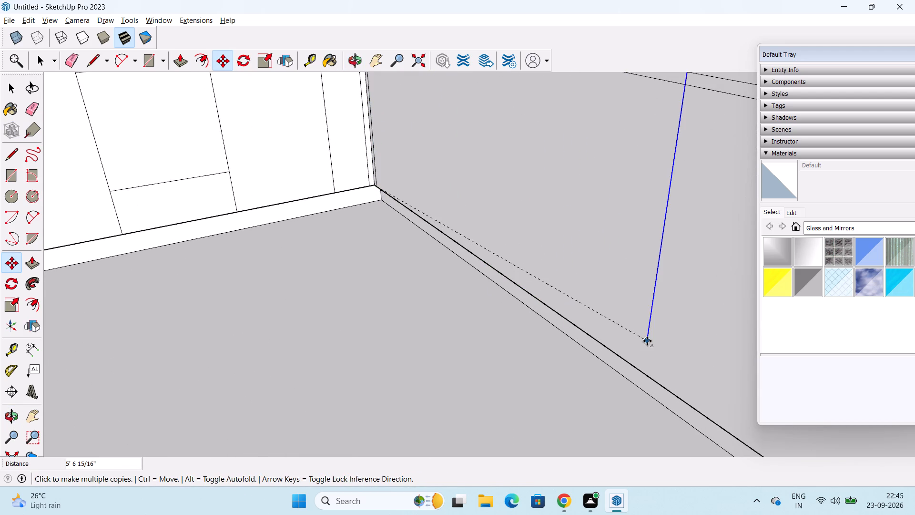
middle_click_drag(647, 341, 462, 234)
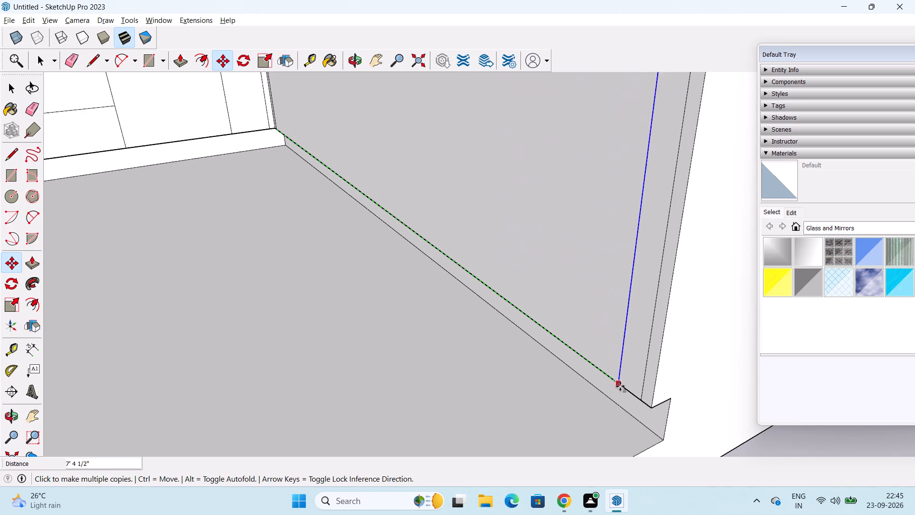
left_click(642, 401)
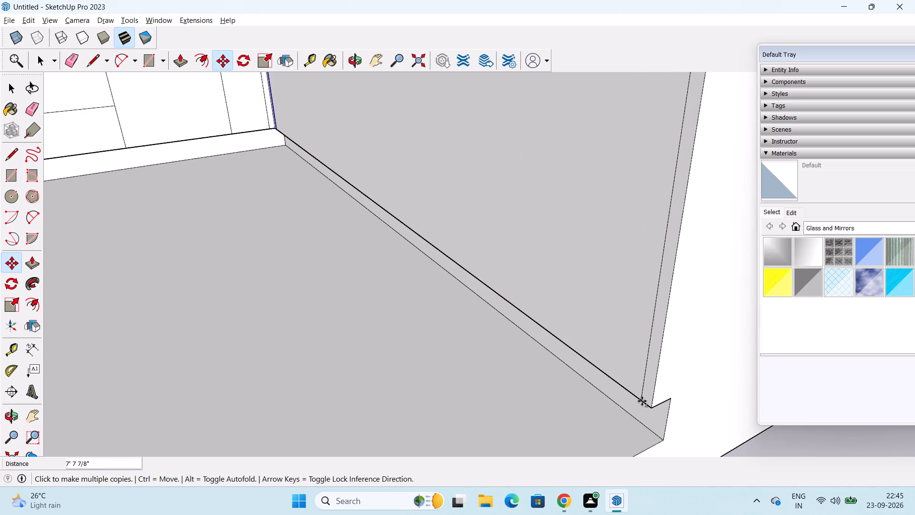
type("/5")
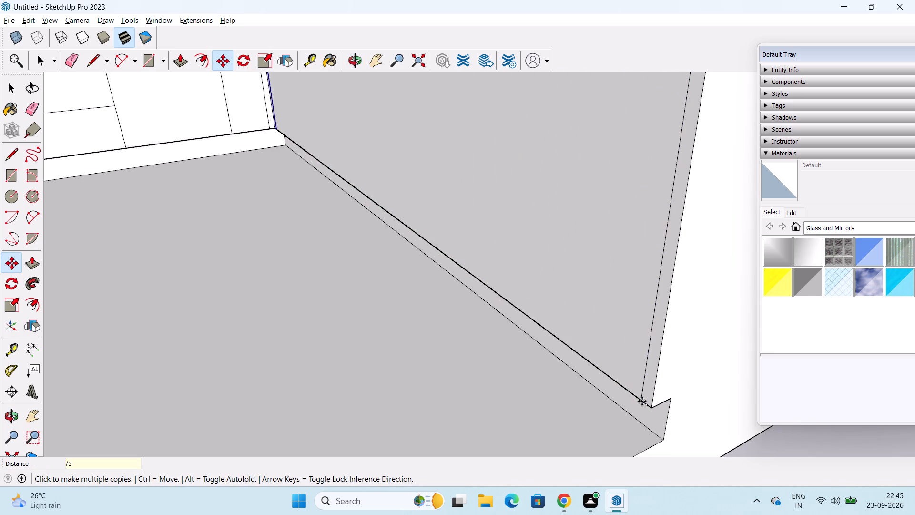
key("Return")
key("space")
Copy the left wall cabinet's front vertical edge 8' 6 7/8" to its back corner, dividing the distance by 3 into equal panels.
scroll(642, 401, "down", 2)
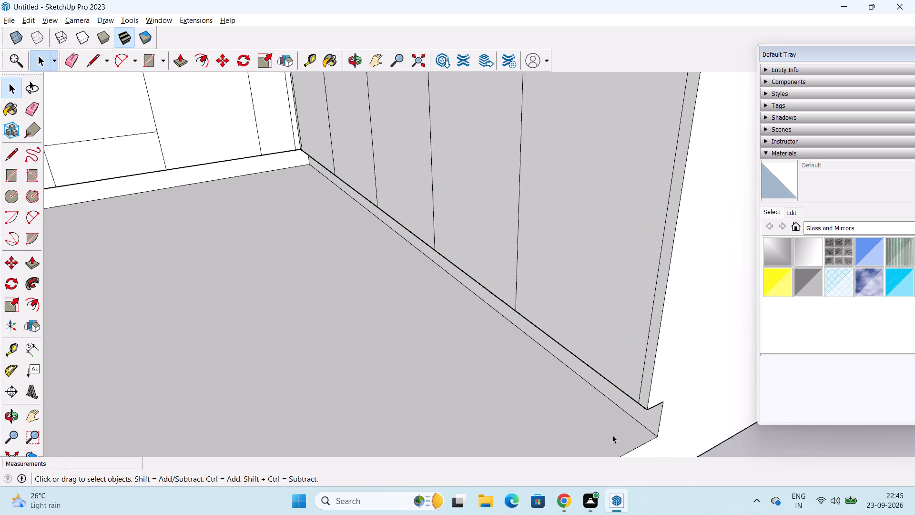
scroll(612, 435, "down", 1)
middle_click_drag(612, 435, 719, 408)
scroll(712, 402, "down", 6)
middle_click_drag(649, 273, 464, 273)
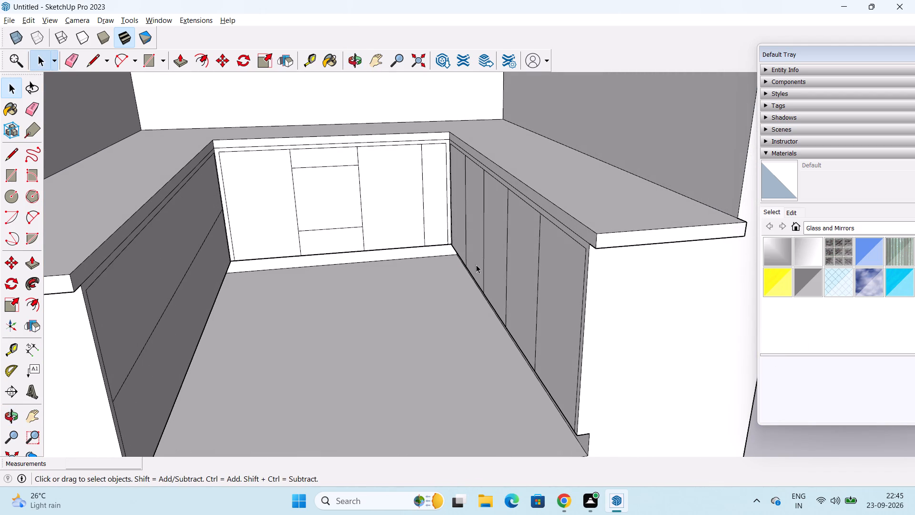
scroll(391, 224, "down", 5)
middle_click_drag(389, 217, 362, 222)
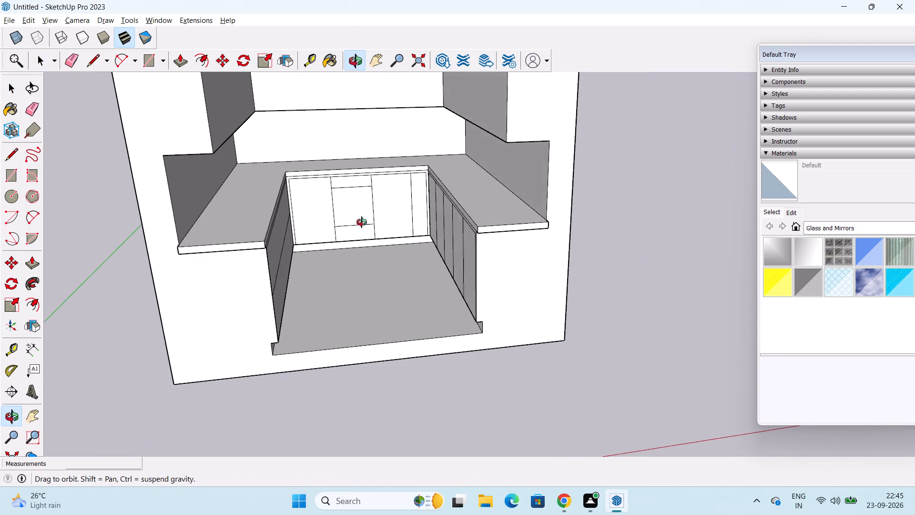
middle_click_drag(362, 222, 325, 222)
middle_click_drag(356, 179, 332, 269, "shift")
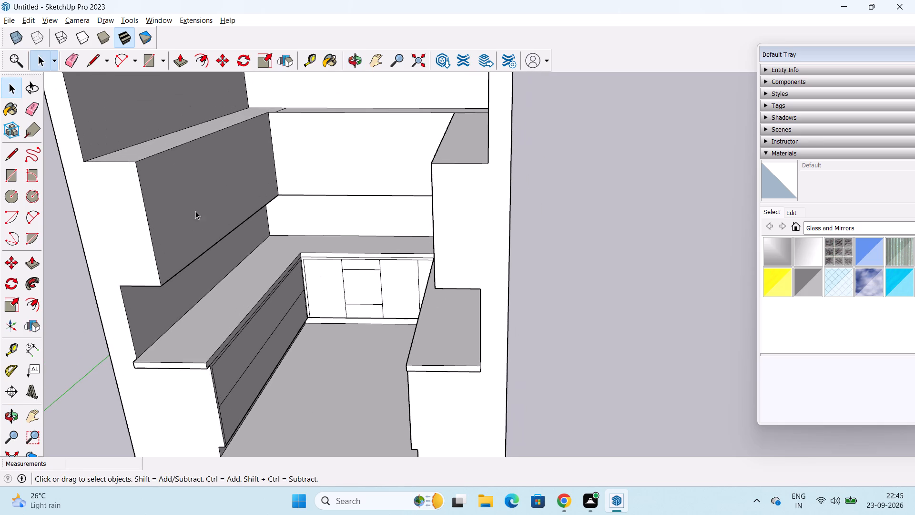
left_click(149, 226)
scroll(649, 109, "left", 20)
scroll(649, 109, "left", 1)
key("m")
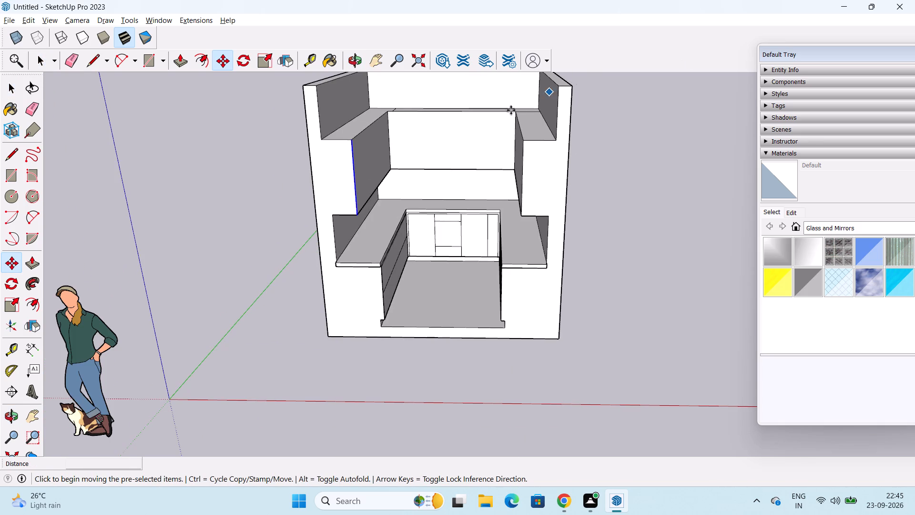
scroll(415, 216, "up", 5)
left_click_drag(288, 206, 293, 205)
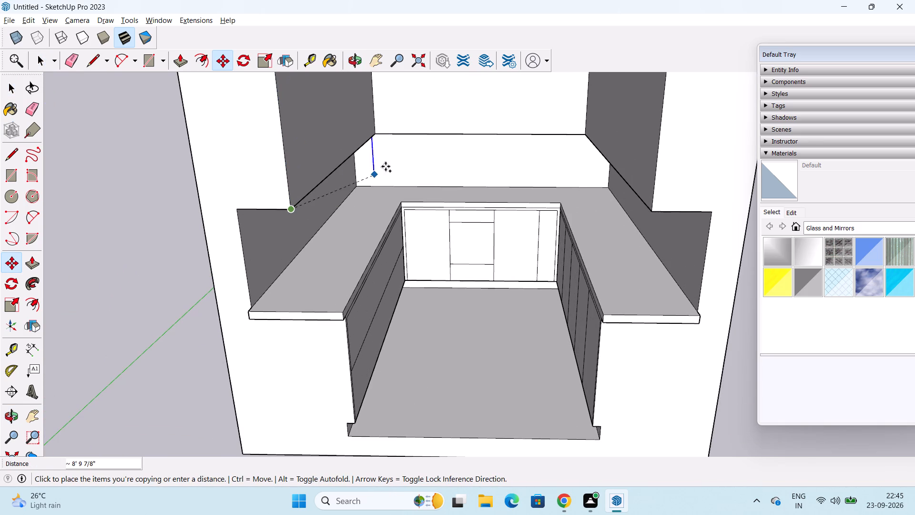
left_click(375, 133)
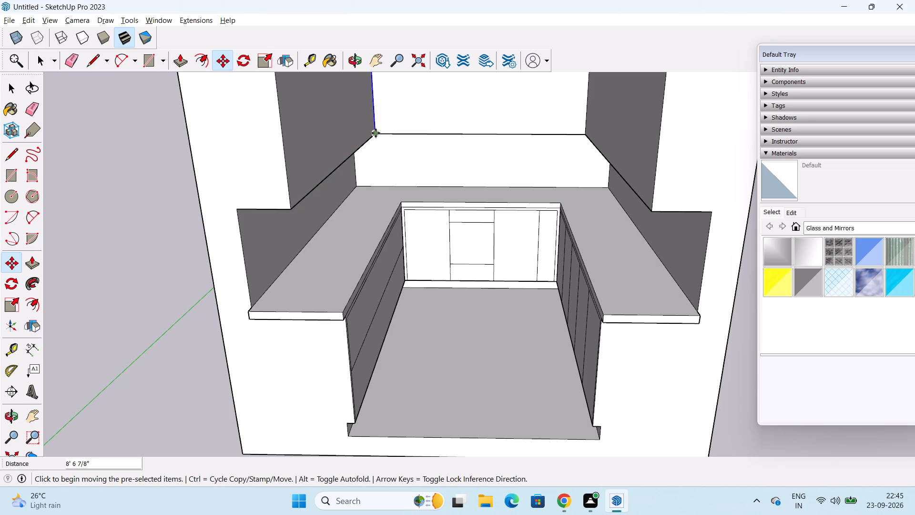
type("/3")
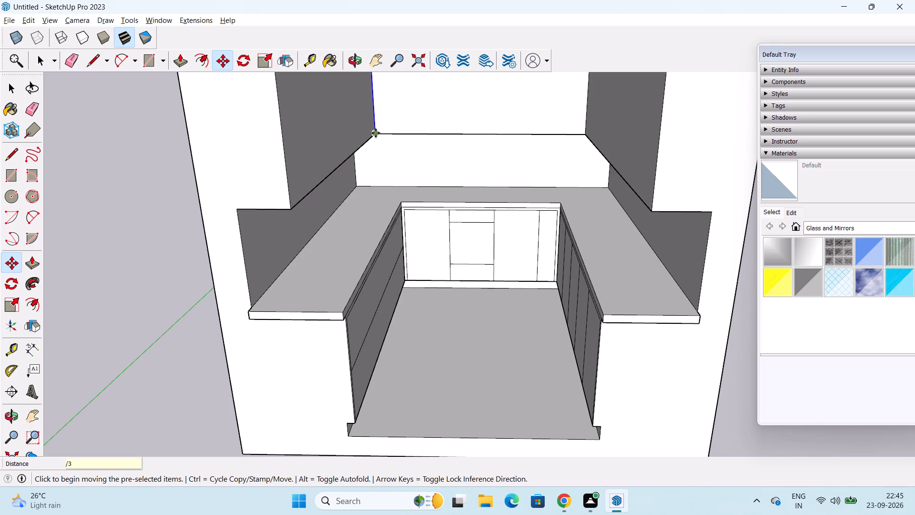
key("Return")
Examine the left, back and right wall cabinet fronts from several angles.
scroll(461, 42, "down", 2)
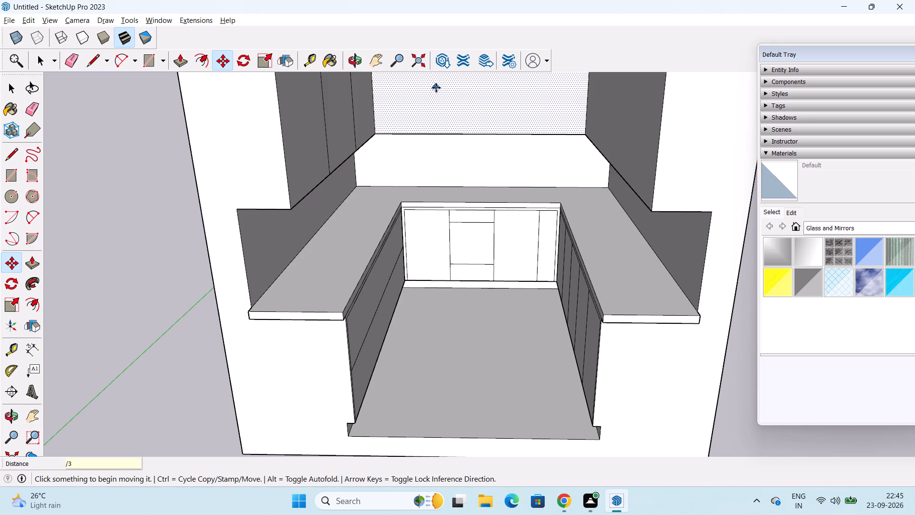
middle_click_drag(436, 88, 273, 149)
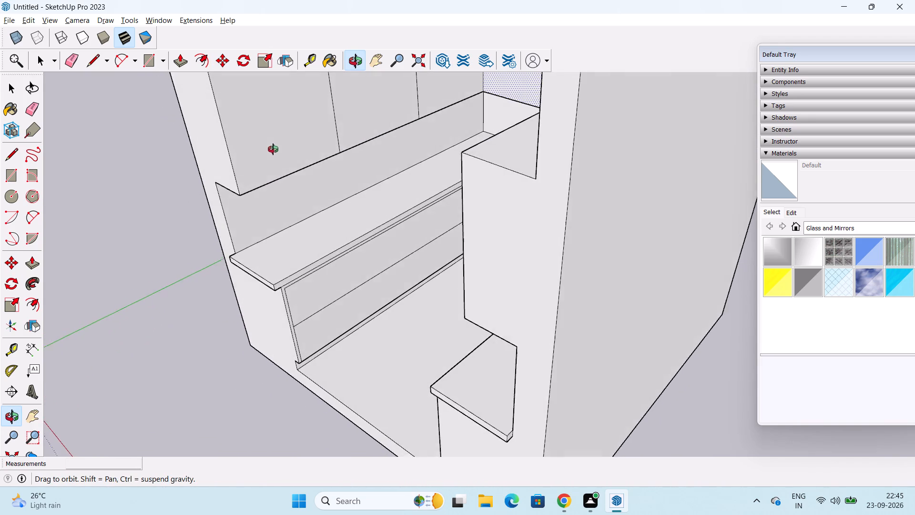
middle_click_drag(273, 149, 427, 83)
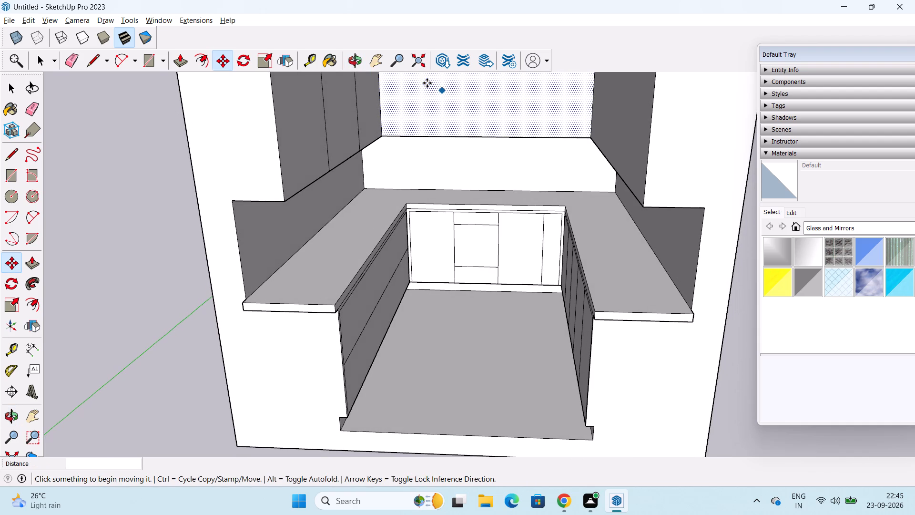
scroll(441, 79, "down", 1)
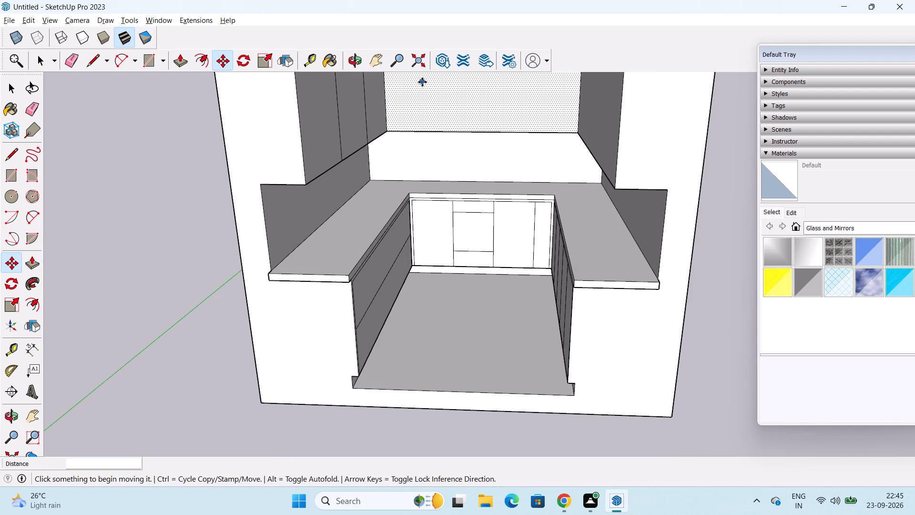
middle_click_drag(422, 82, 416, 186, "shift")
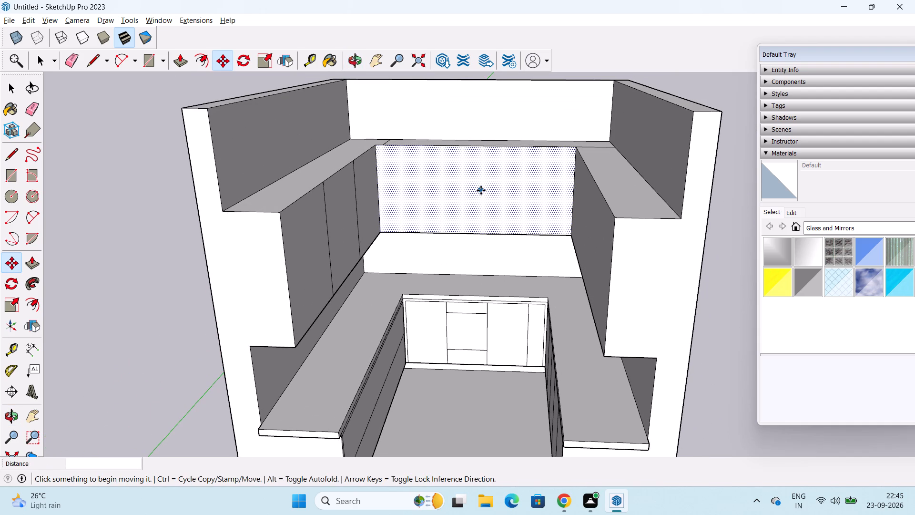
middle_click_drag(488, 189, 552, 179)
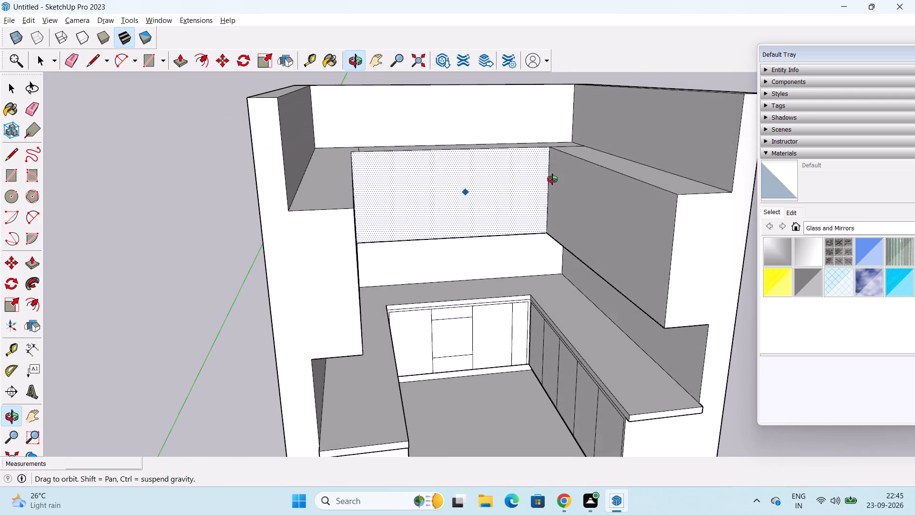
middle_click_drag(552, 179, 551, 179)
middle_click_drag(551, 179, 542, 179)
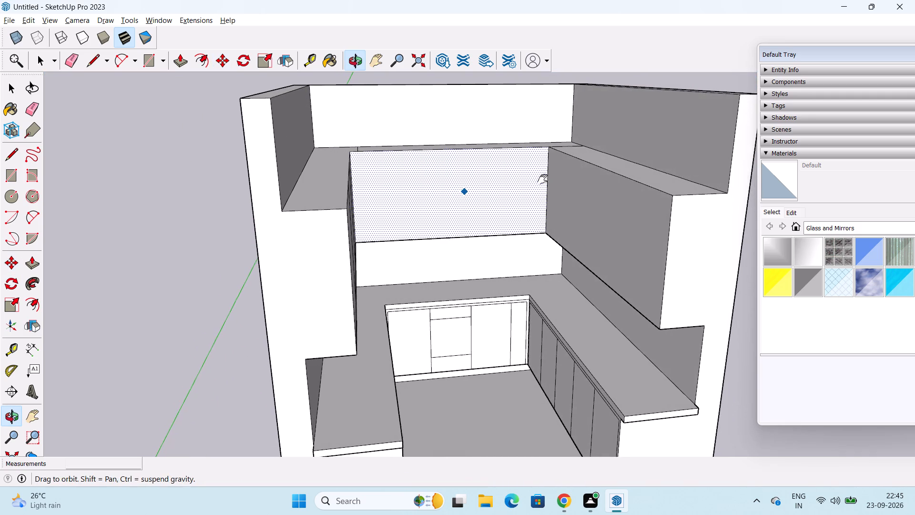
middle_click_drag(542, 179, 501, 183)
key("space")
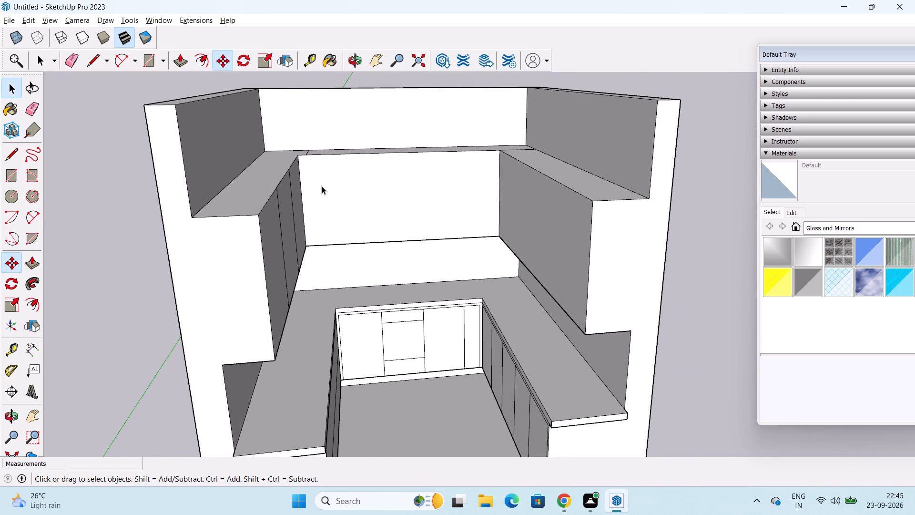
Copy the back wall cabinet's left-end vertical edge 4' 3 1/8" across its front, with successive copies back leftward by 1', 1' 9 3/16" and 8 5/8".
left_click(300, 191)
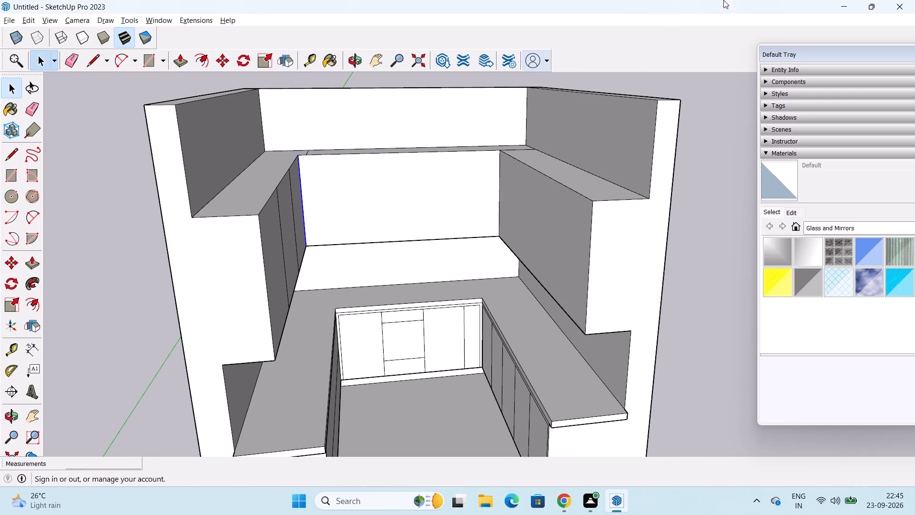
key("m")
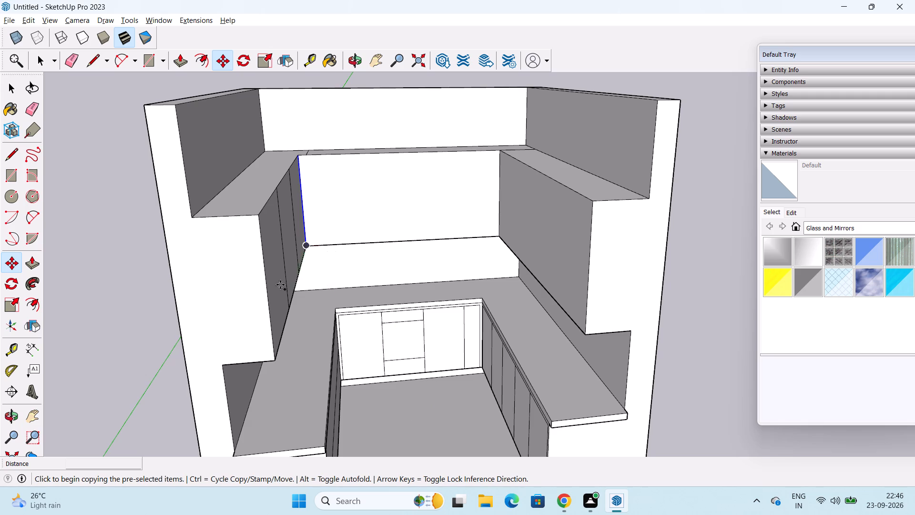
left_click(303, 246)
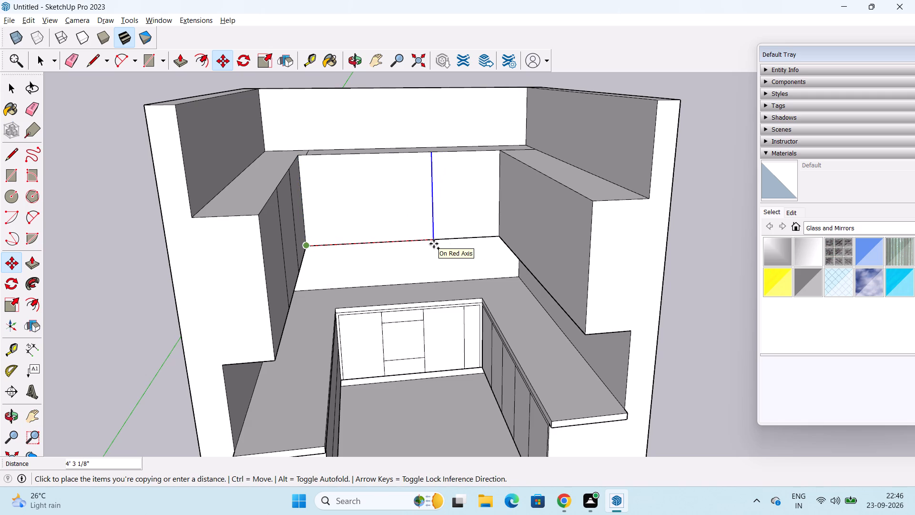
left_click(434, 244)
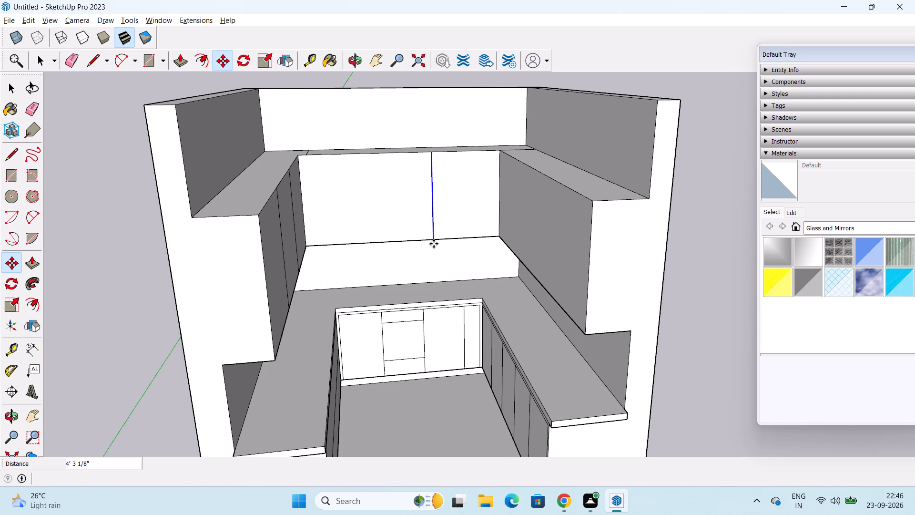
left_click(434, 244)
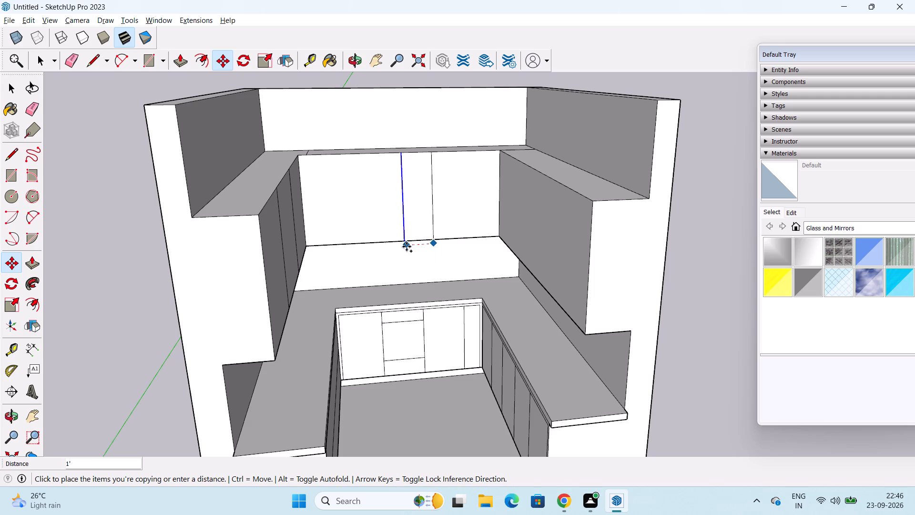
left_click(407, 247)
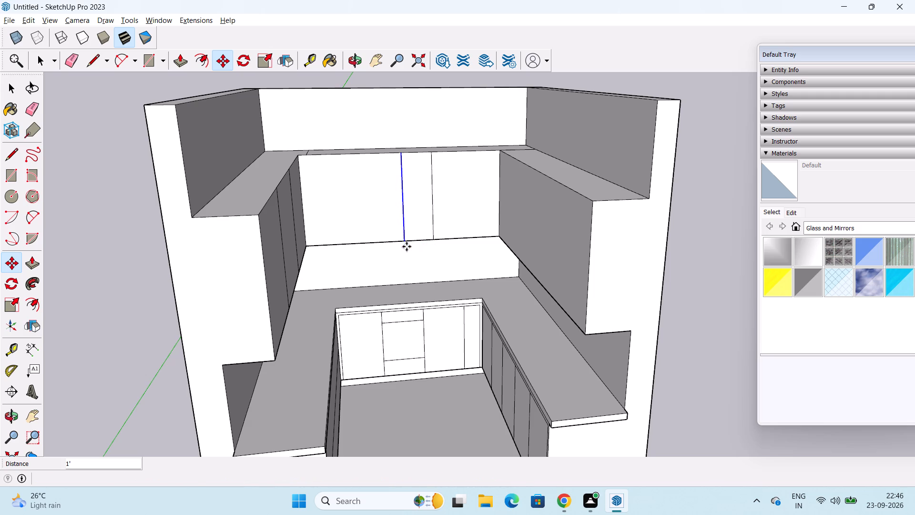
left_click(407, 247)
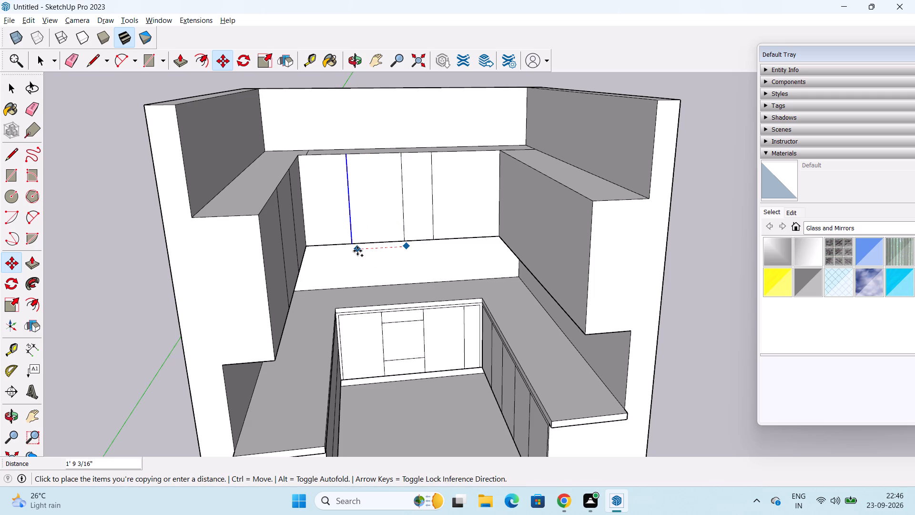
left_click(357, 251)
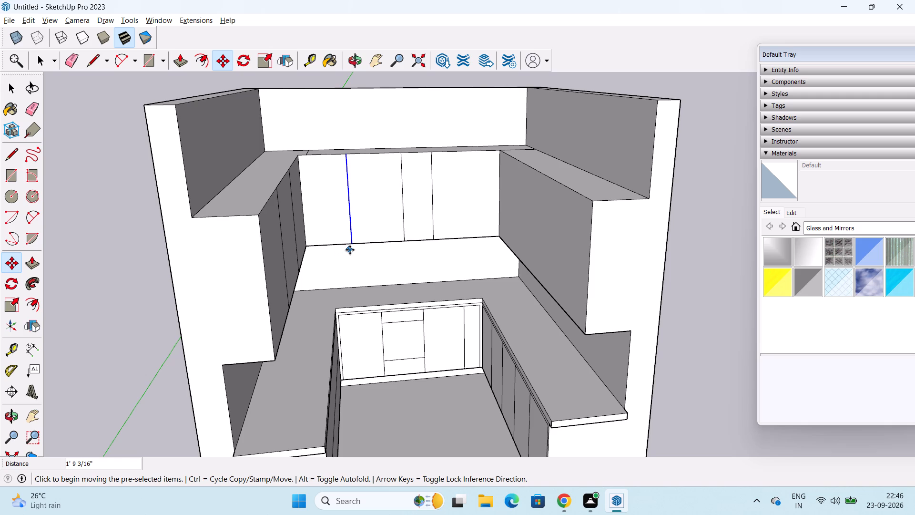
left_click(351, 248)
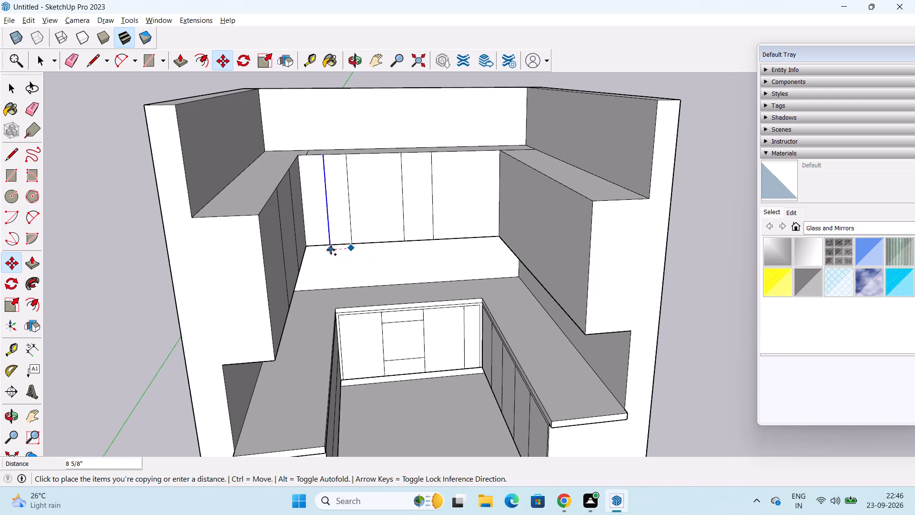
left_click(331, 250)
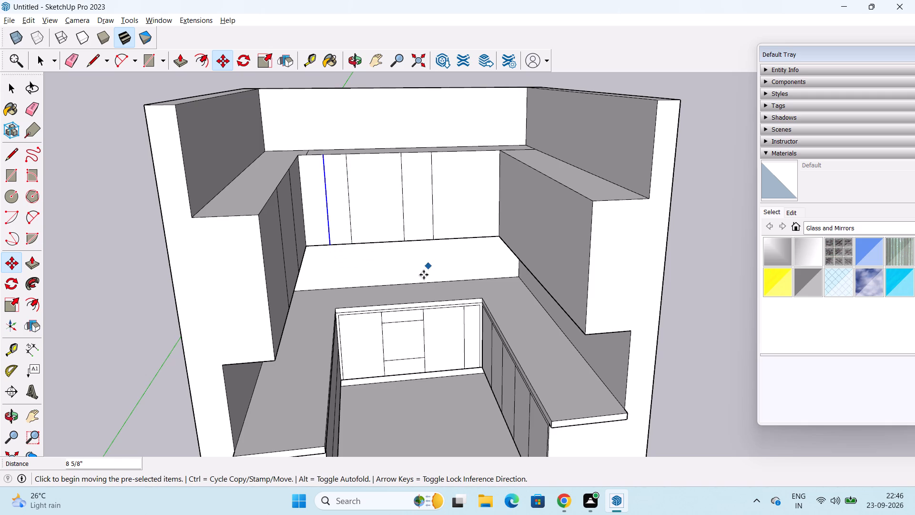
key("space")
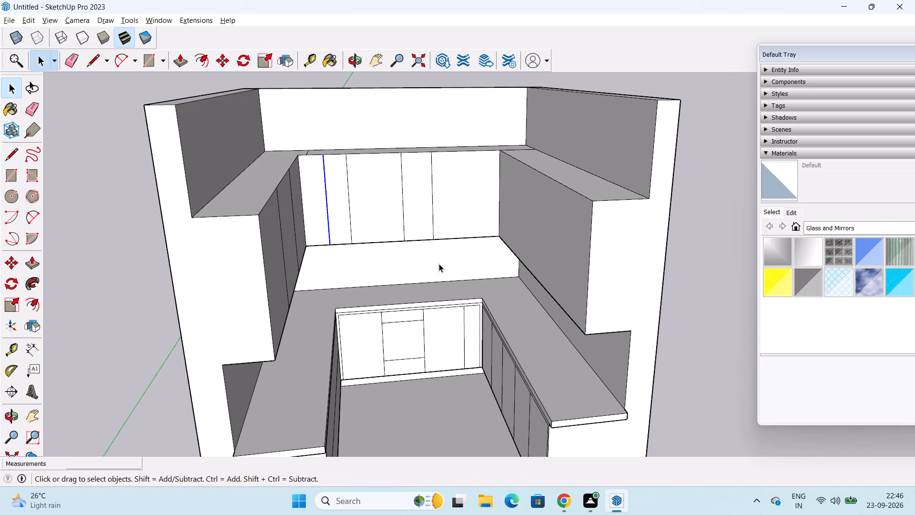
Draw a 1' 9 3/16" horizontal line near the bottom of the back wall cabinet's widest panel, between its two vertical dividers.
middle_click_drag(442, 262, 394, 258)
scroll(284, 237, "left", 7)
key("l")
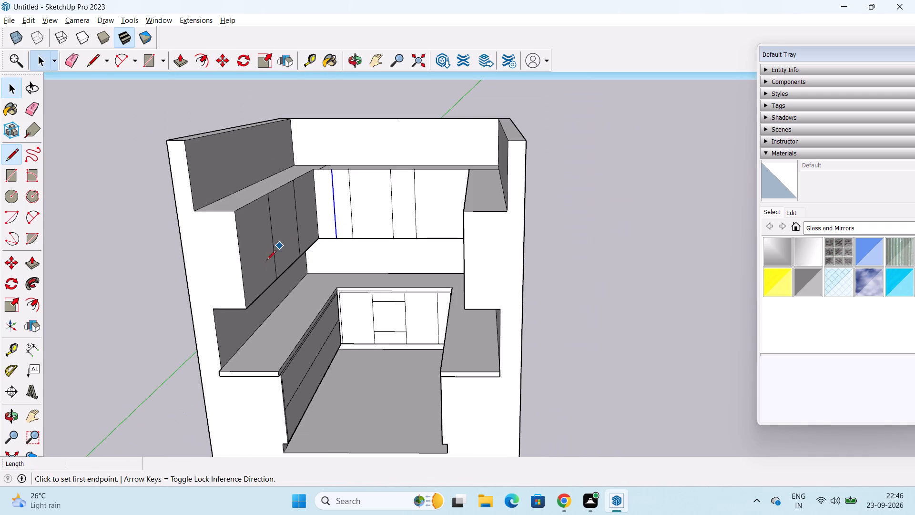
left_click(353, 227)
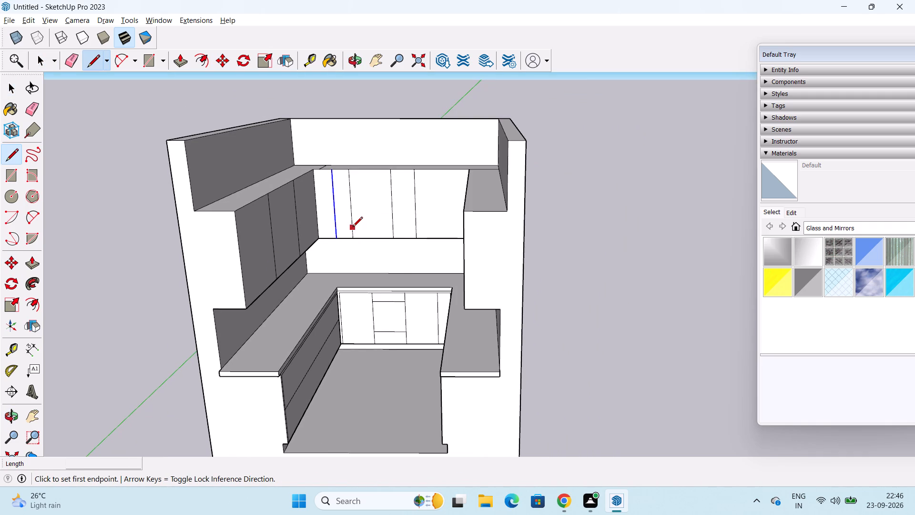
left_click(394, 228)
key("space")
Erase the short stray edges on top of the wall cabinets at the two back corners.
middle_click_drag(346, 277, 428, 296)
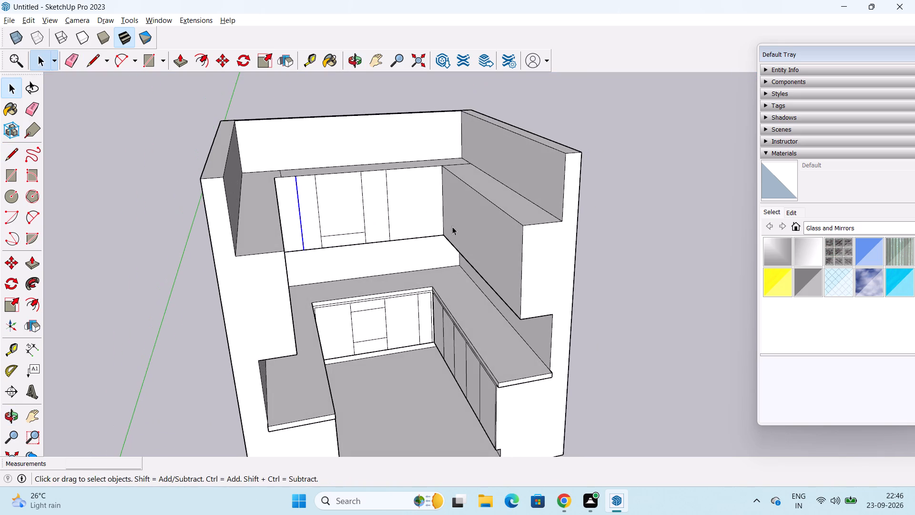
middle_click_drag(452, 227, 443, 270)
key("e")
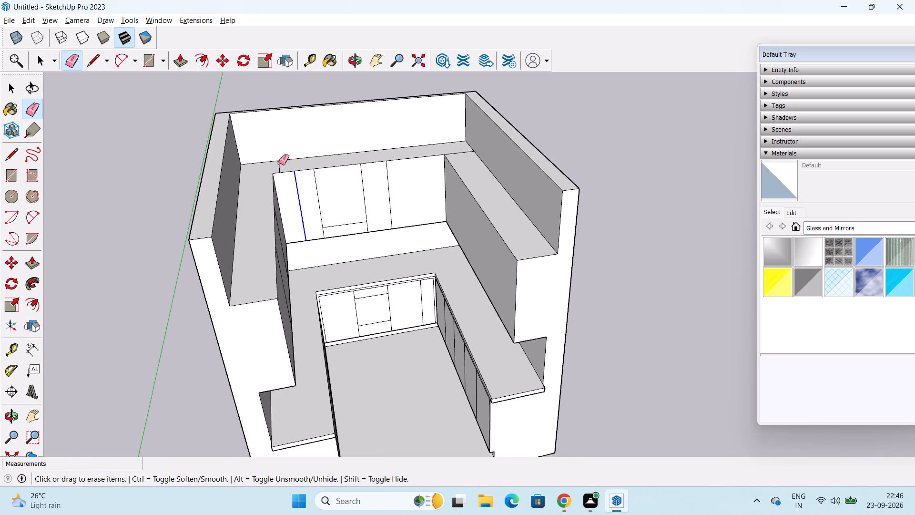
left_click(279, 163)
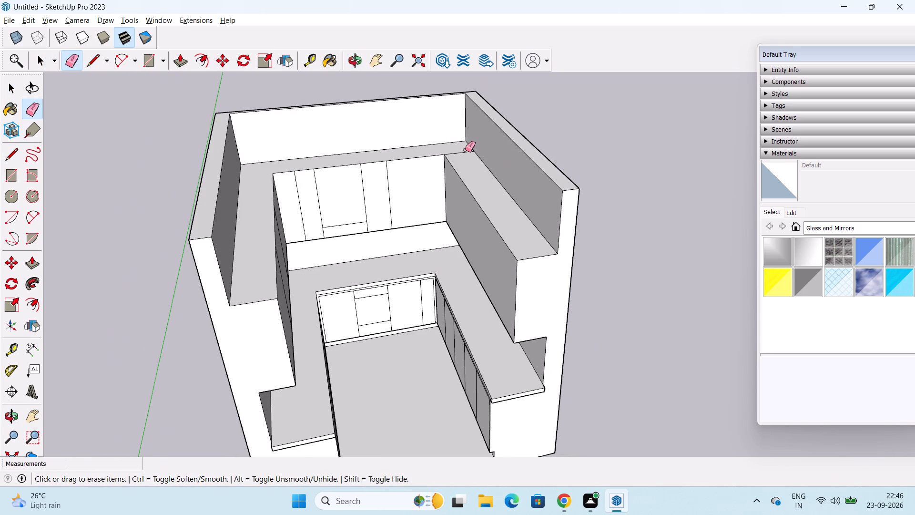
left_click(465, 150)
middle_click_drag(468, 226, 468, 203)
key("space")
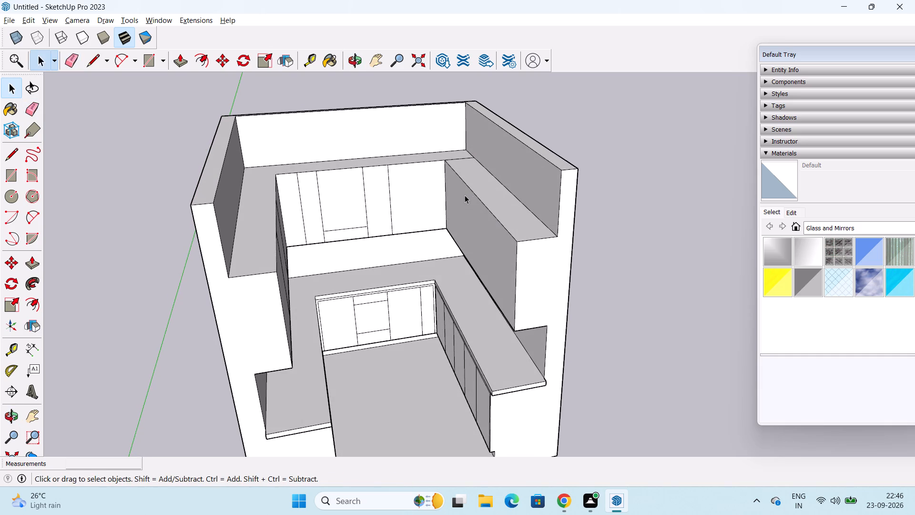
Push the right wall cabinet's front face back 1' 3" towards the right wall.
key("p")
left_click(482, 233)
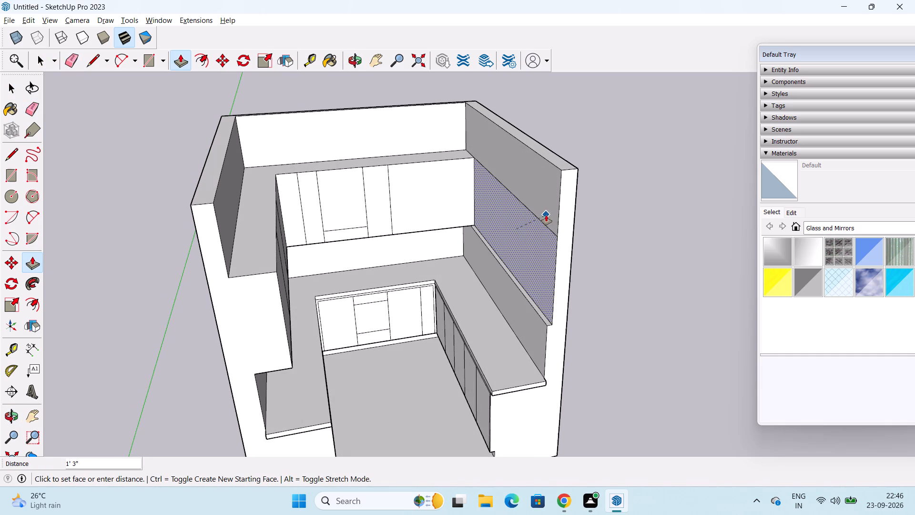
left_click(559, 205)
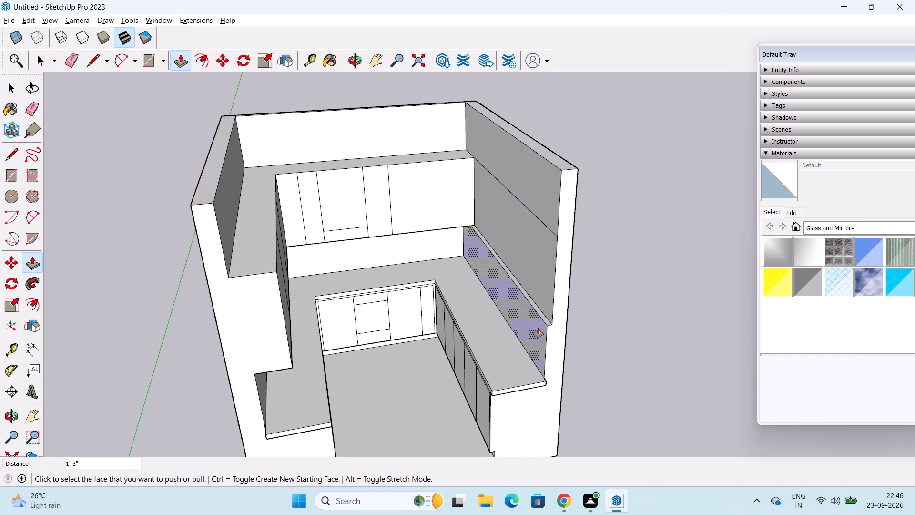
Push the right wall's strip between the countertop and the former wall cabinet back 2", flush with the wall.
middle_click_drag(538, 328, 504, 331)
left_click(514, 330)
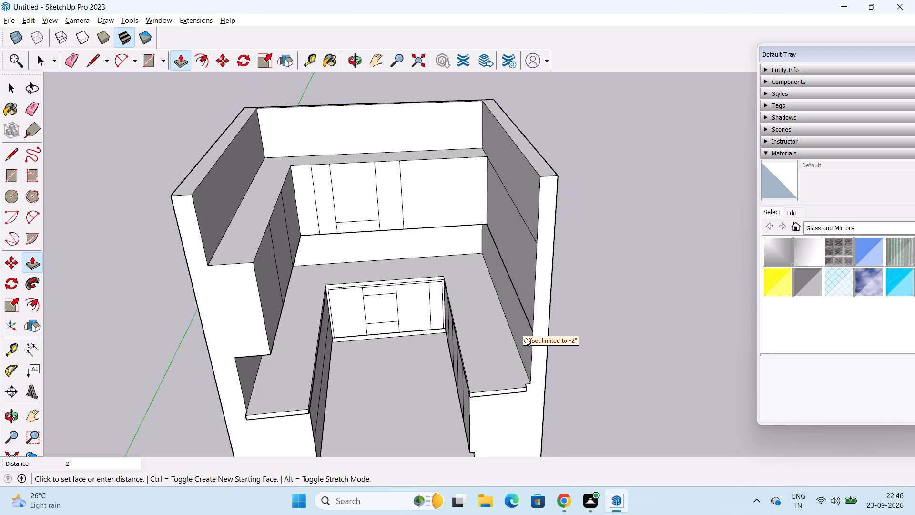
left_click(534, 316)
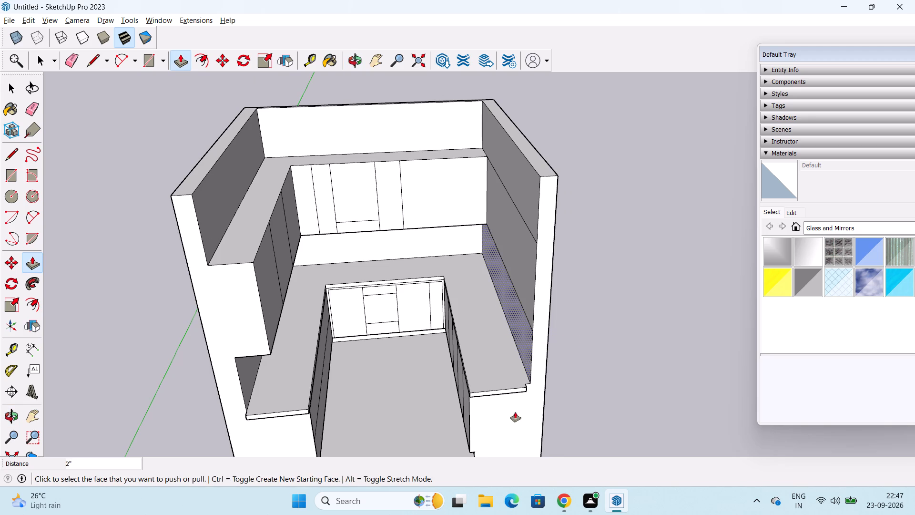
Delete the two leftover horizontal edges running along the right wall above the countertop.
middle_click_drag(515, 412, 539, 424)
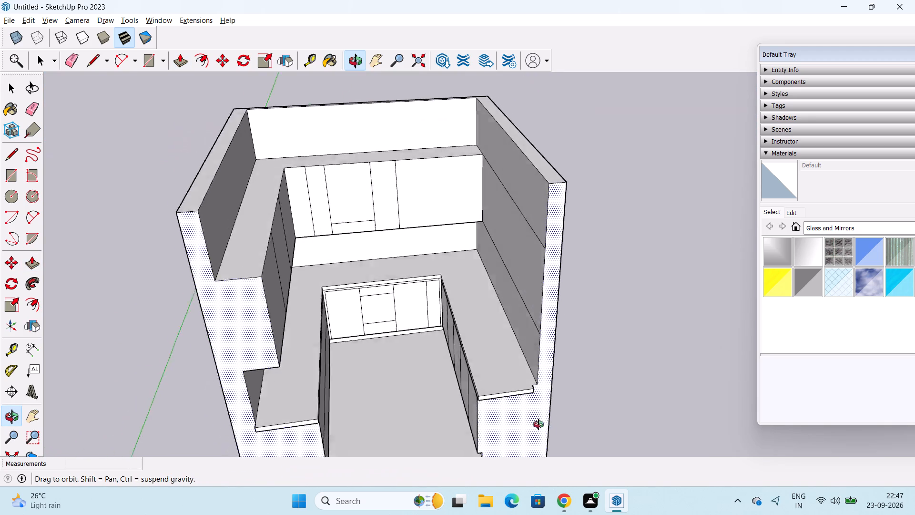
middle_click_drag(539, 424, 628, 404)
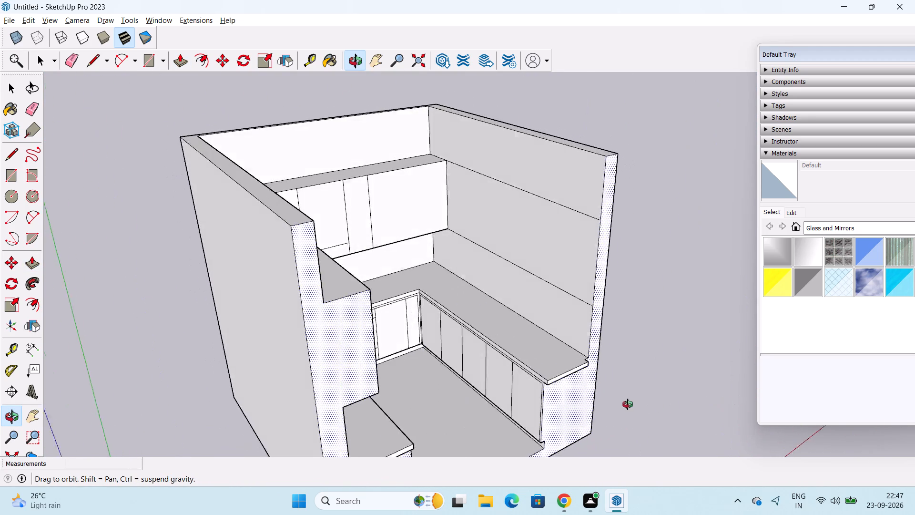
middle_click_drag(628, 404, 521, 388)
key("space")
left_click(514, 194)
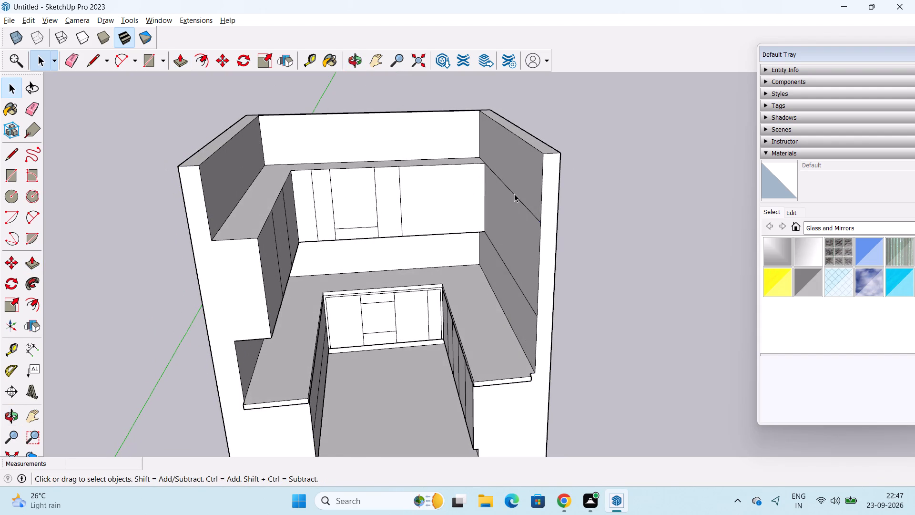
scroll(513, 196, "left", 20)
scroll(513, 196, "left", 20)
scroll(513, 196, "left", 3)
scroll(493, 237, "up", 2)
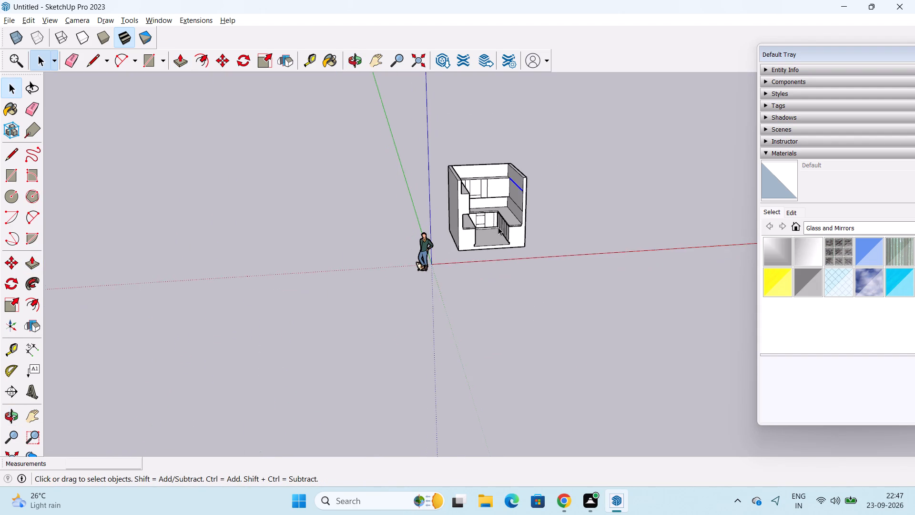
scroll(498, 226, "up", 6)
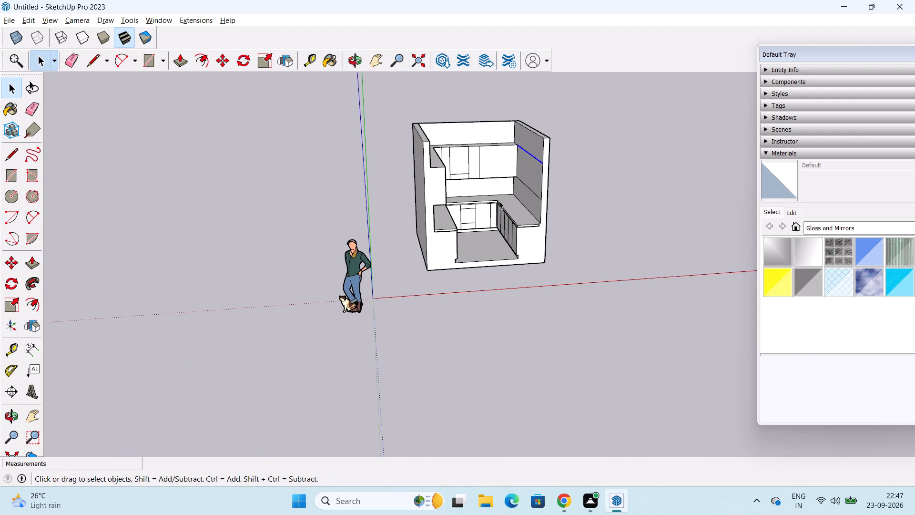
scroll(499, 201, "up", 1)
middle_click_drag(487, 199, 486, 200, "shift")
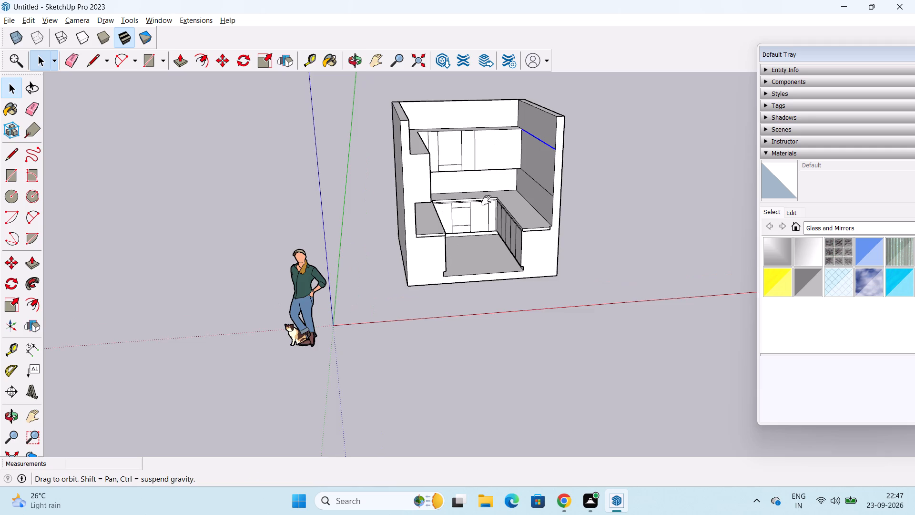
middle_click_drag(486, 200, 456, 225, "shift")
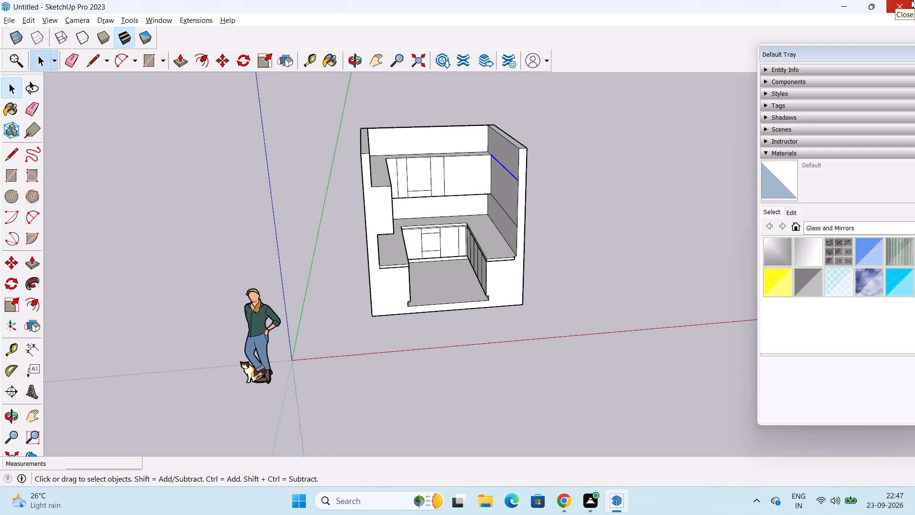
key("Delete")
scroll(501, 239, "up", 5)
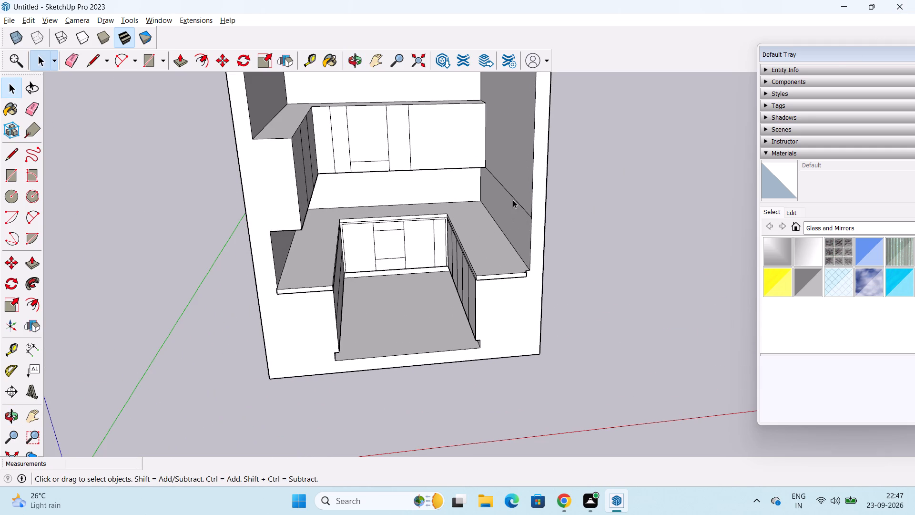
left_click(513, 200)
key("Delete")
Offset the outline of the back wall cabinet's rightmost panel inward by 3".
middle_click_drag(512, 200, 493, 210)
scroll(487, 150, "up", 4)
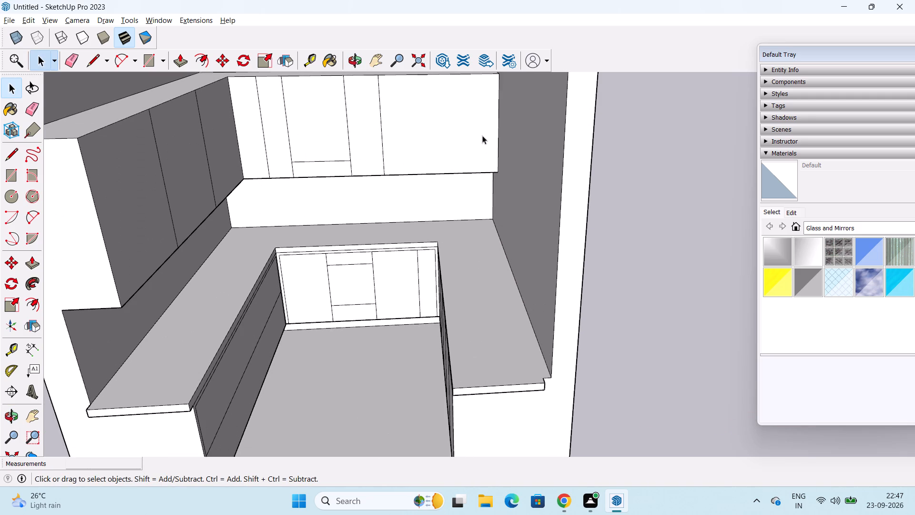
scroll(412, 83, "up", 2)
scroll(416, 82, "down", 1)
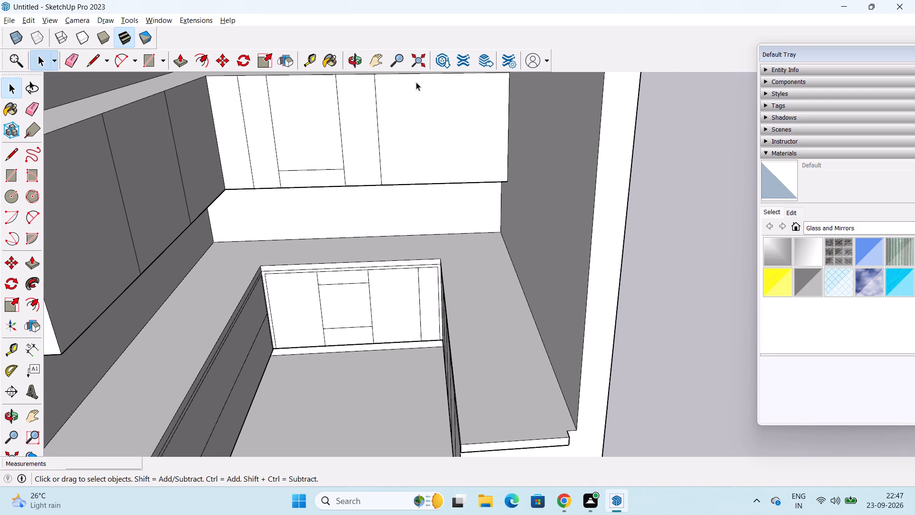
middle_click_drag(418, 82, 433, 144, "shift")
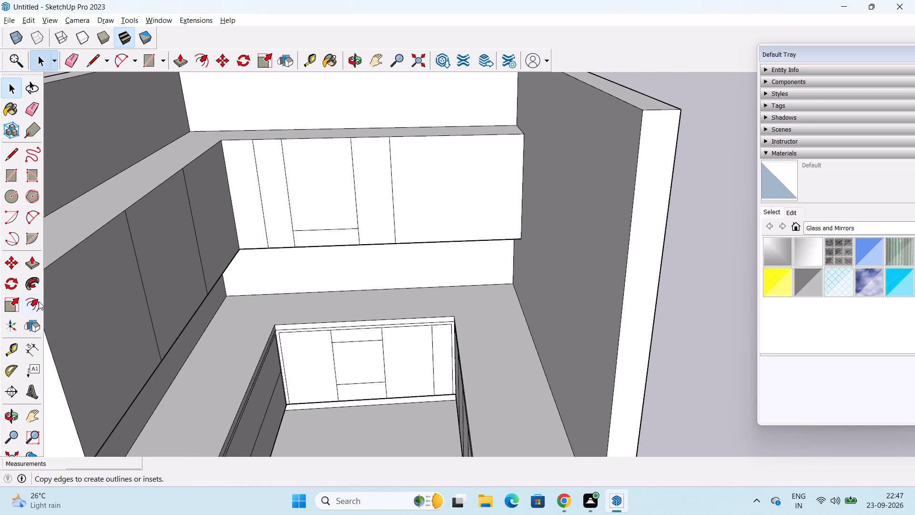
left_click_drag(32, 304, 46, 301)
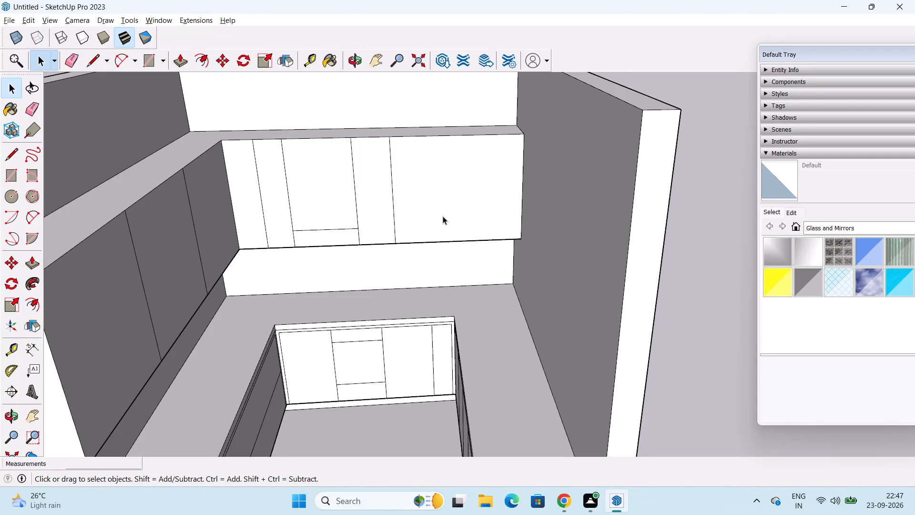
left_click(30, 304)
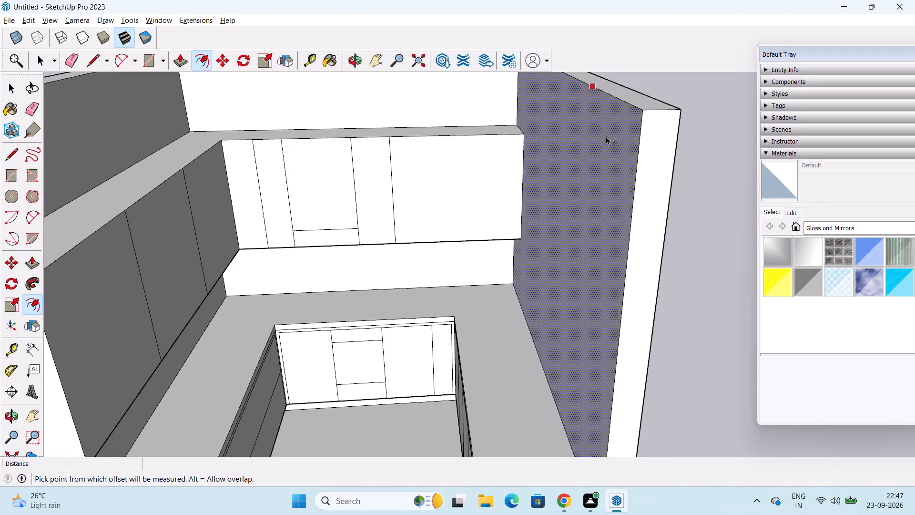
left_click(470, 190)
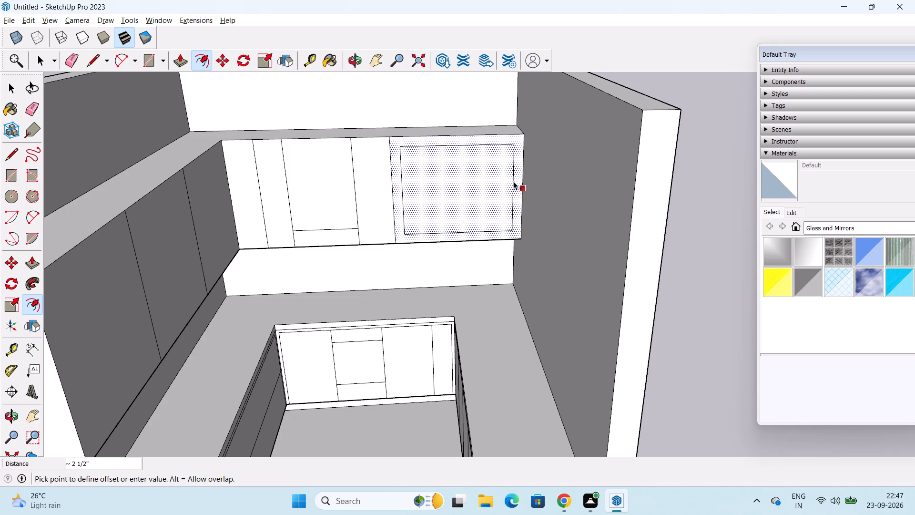
key("3")
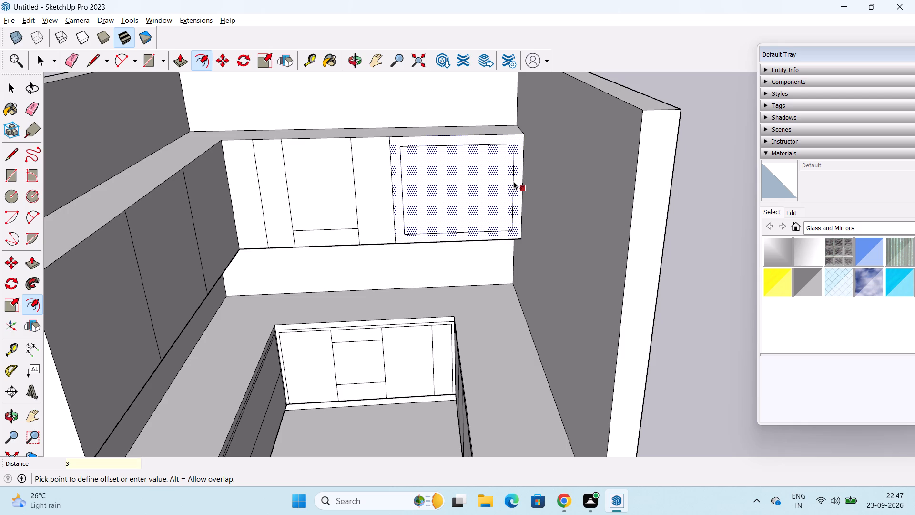
key("shift+quotedbl")
key("Return")
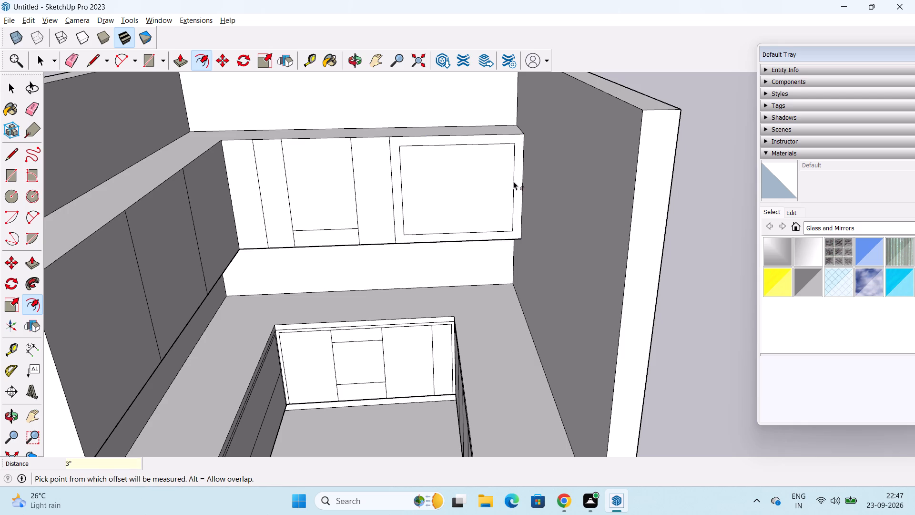
key("space")
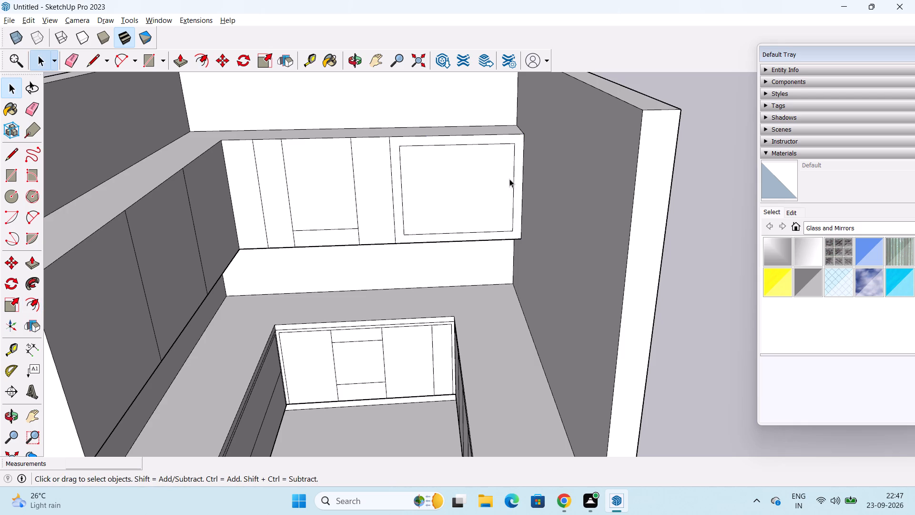
Copy the left edge of the inset outline 2" outward, towards the panel's left side.
scroll(401, 201, "up", 1)
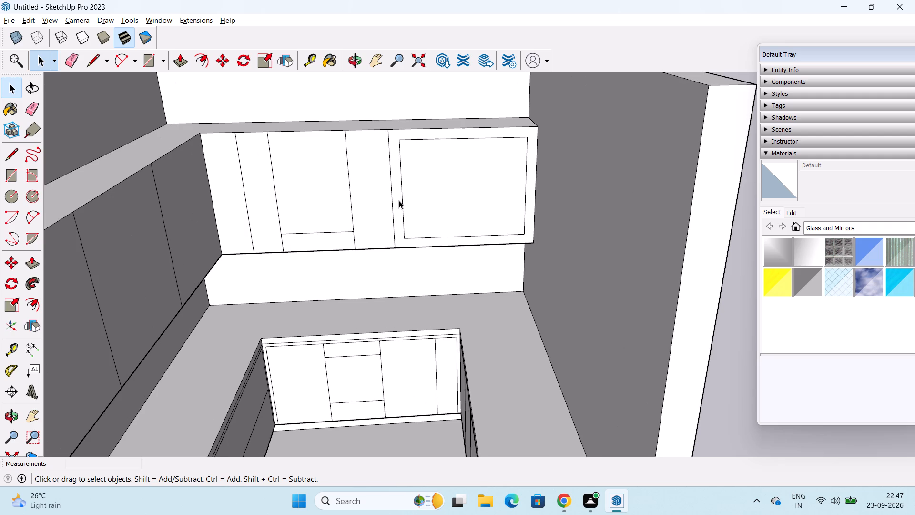
left_click(401, 196)
key("m")
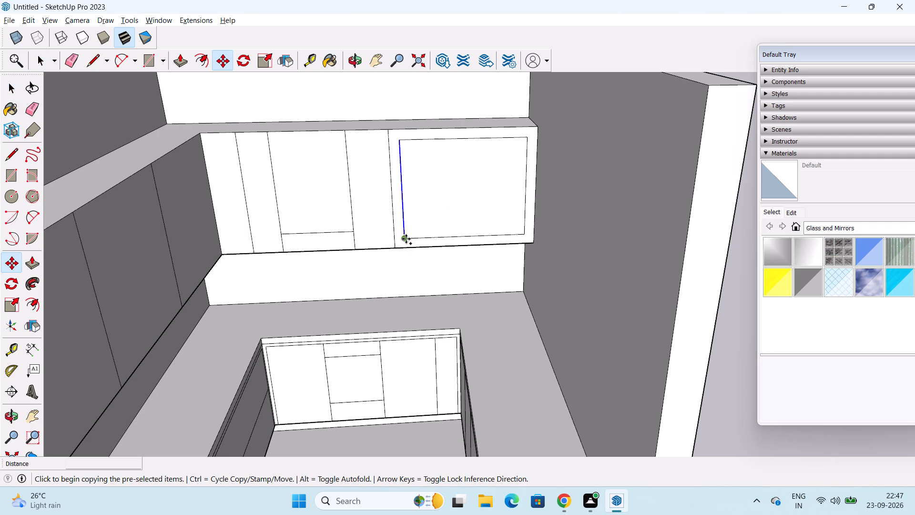
left_click(406, 239)
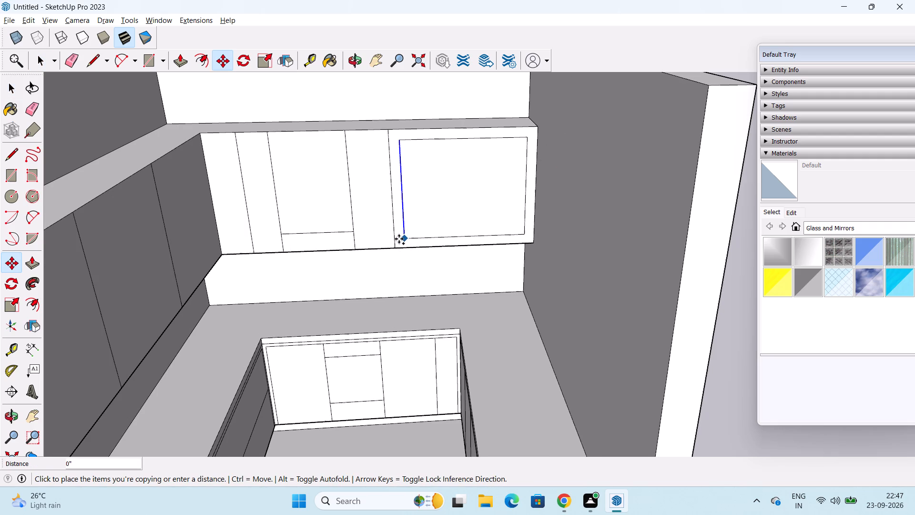
scroll(403, 238, "up", 3)
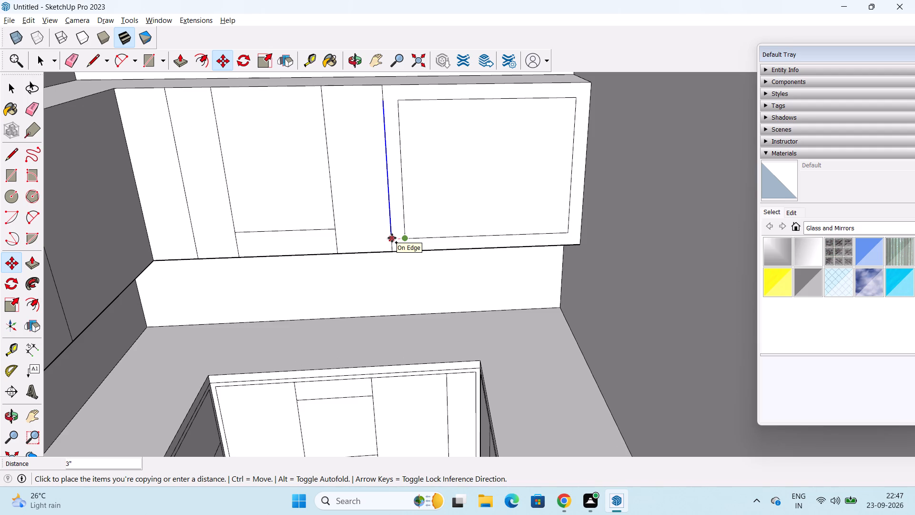
type("2\"")
key("Return")
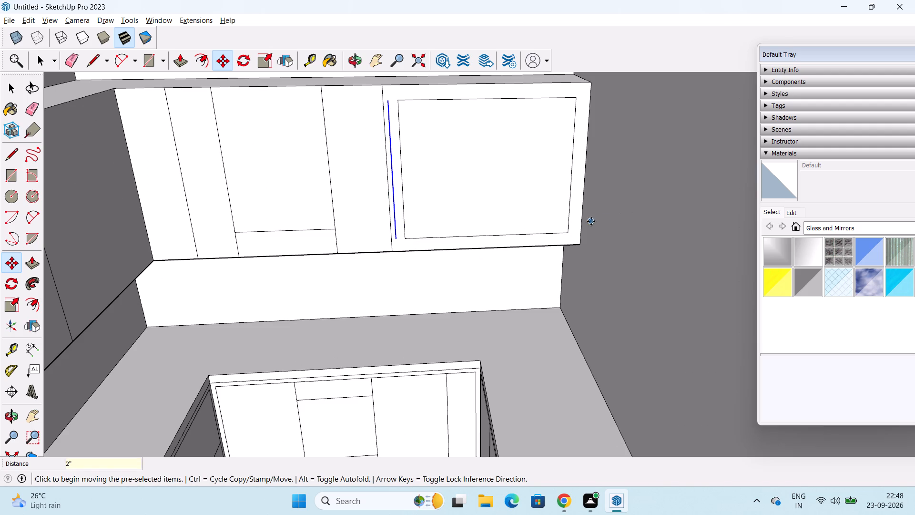
key("space")
Copy the top edge of the inset outline 2" upward, towards the panel's top.
left_click(486, 99)
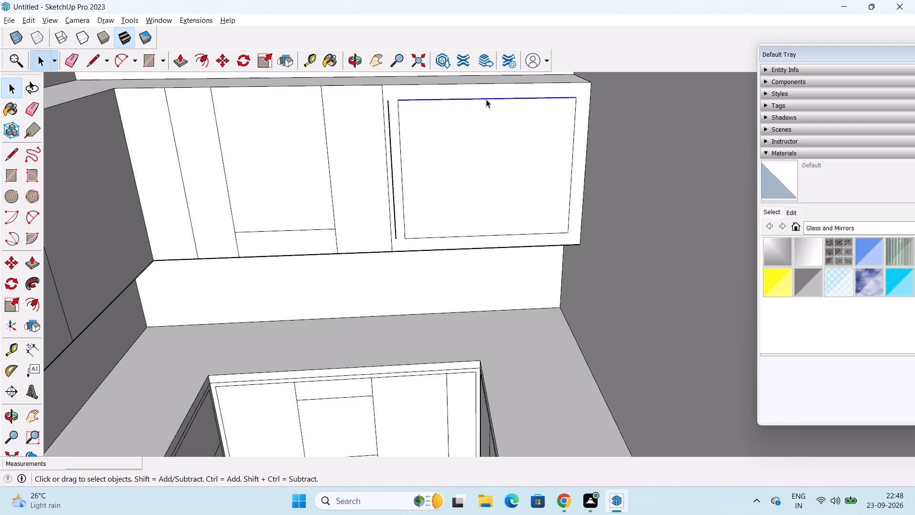
key("m")
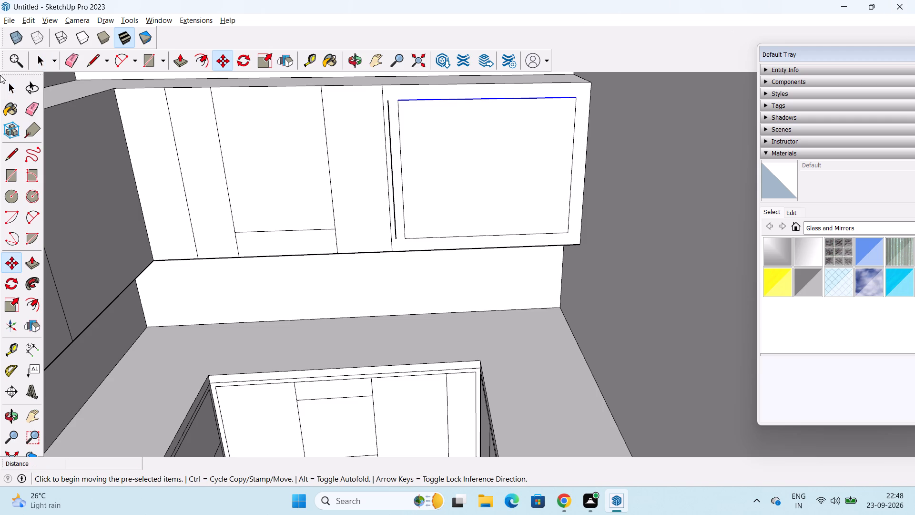
left_click(398, 98)
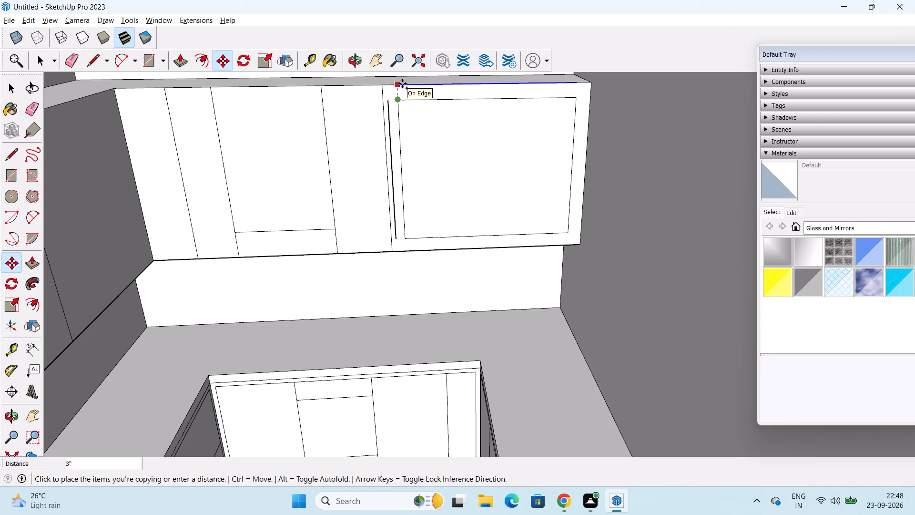
key("2")
key("shift+quotedbl")
key("Return")
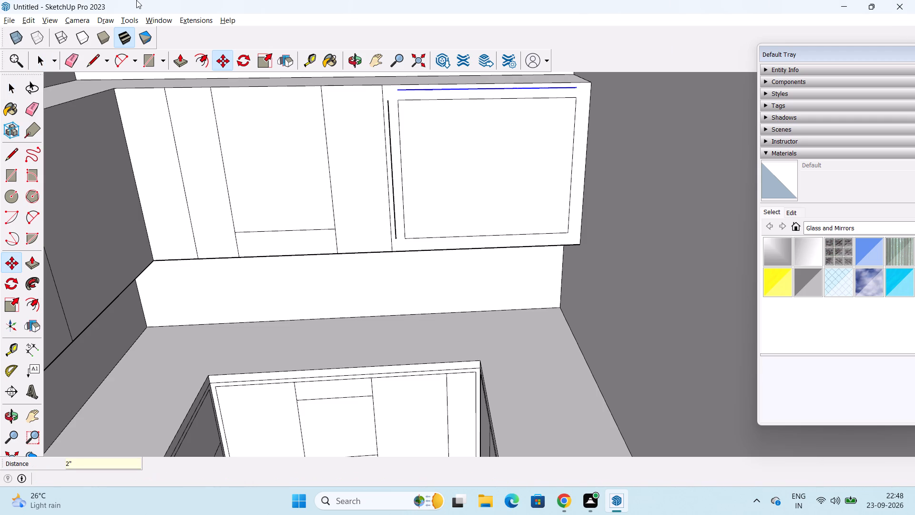
key("space")
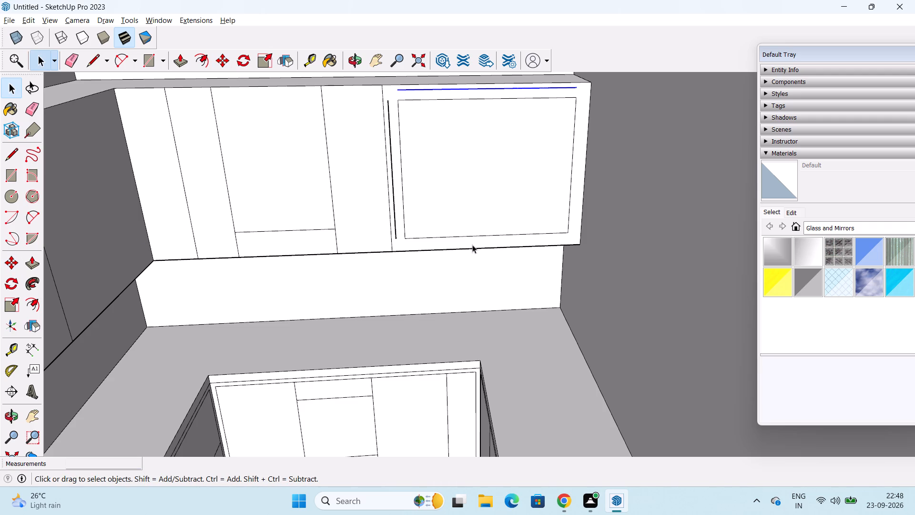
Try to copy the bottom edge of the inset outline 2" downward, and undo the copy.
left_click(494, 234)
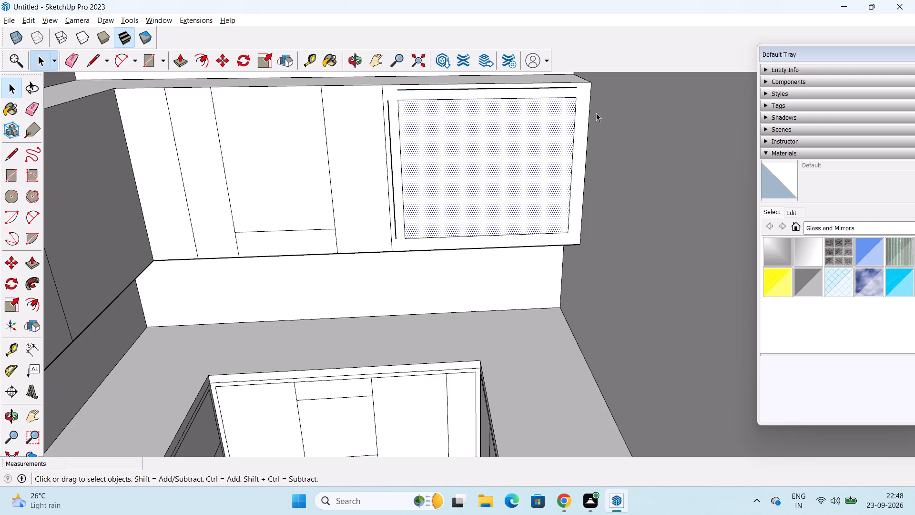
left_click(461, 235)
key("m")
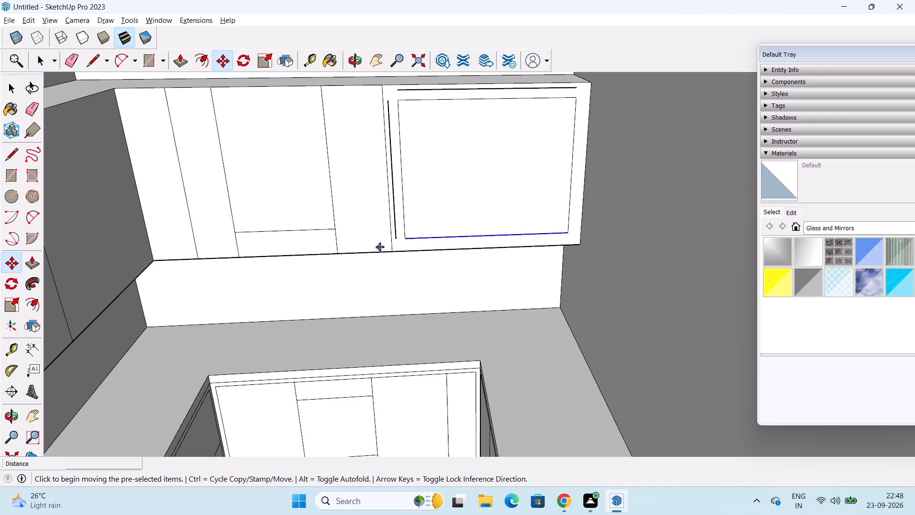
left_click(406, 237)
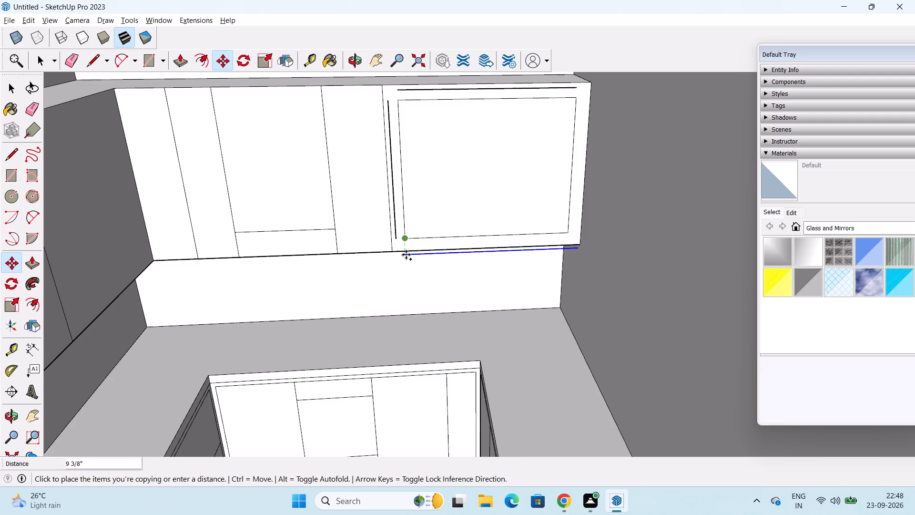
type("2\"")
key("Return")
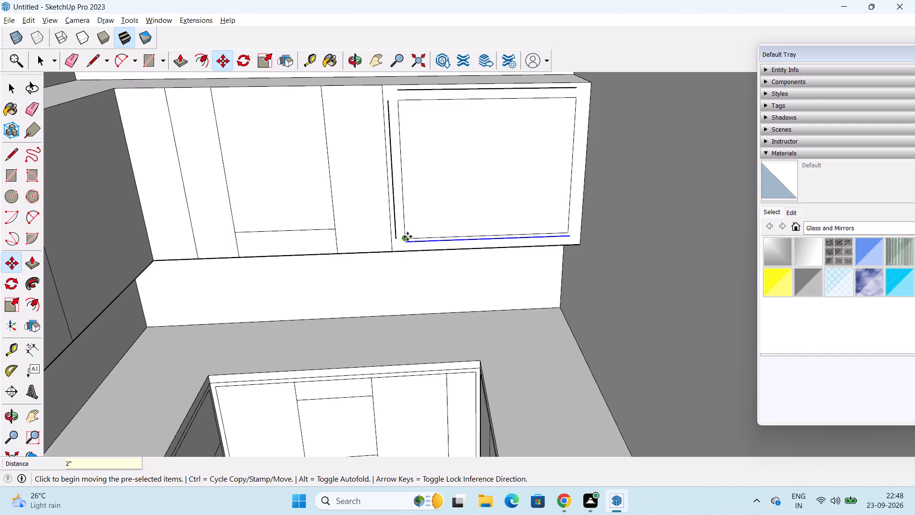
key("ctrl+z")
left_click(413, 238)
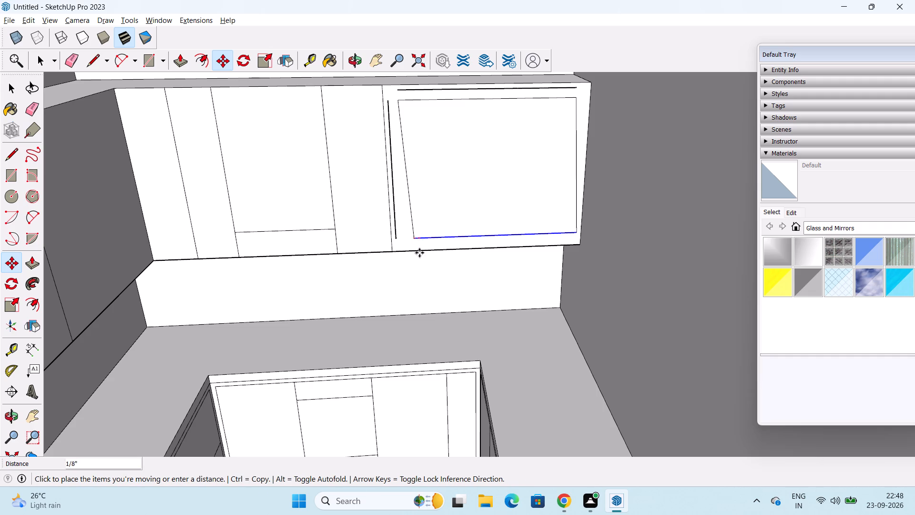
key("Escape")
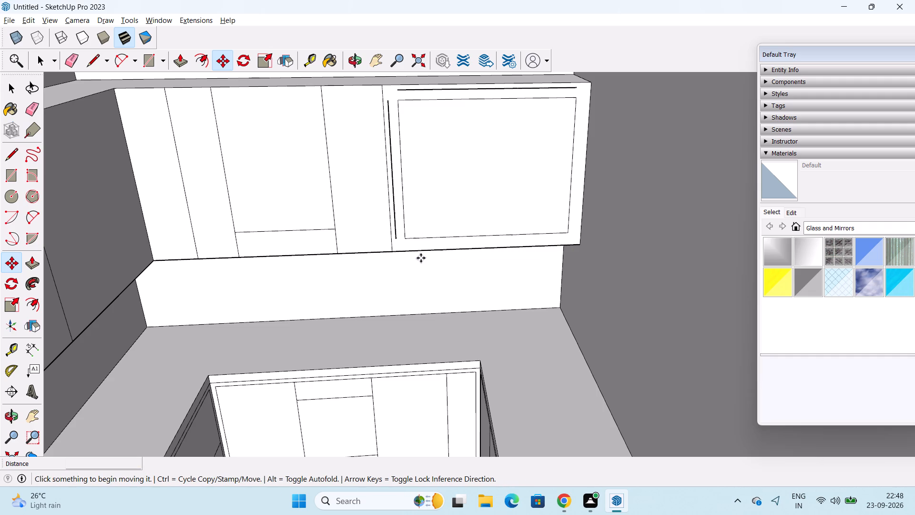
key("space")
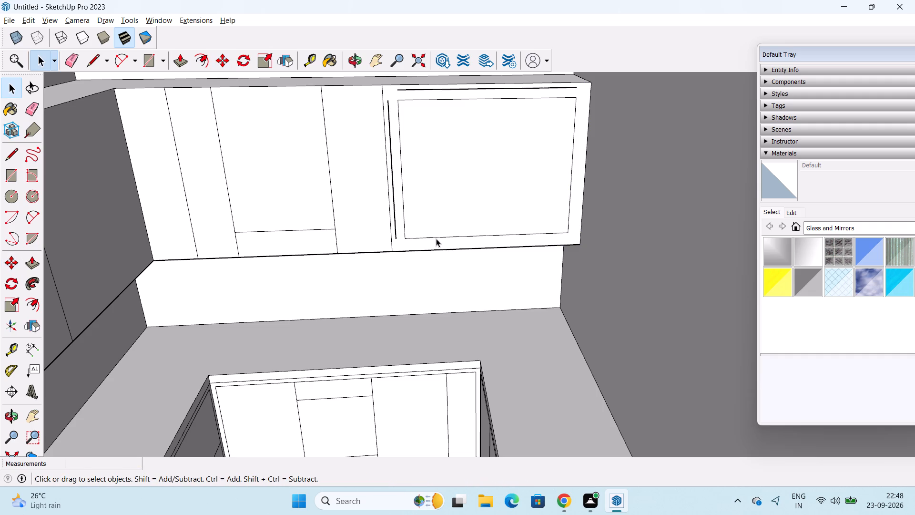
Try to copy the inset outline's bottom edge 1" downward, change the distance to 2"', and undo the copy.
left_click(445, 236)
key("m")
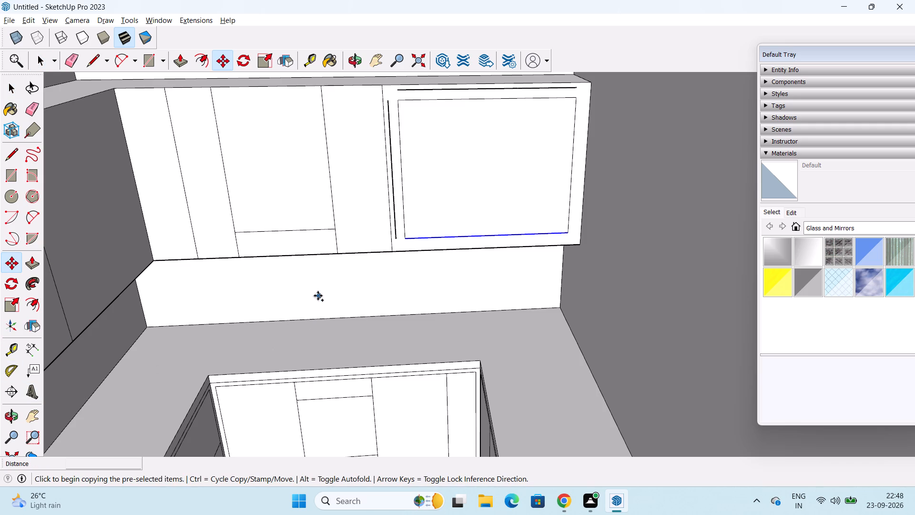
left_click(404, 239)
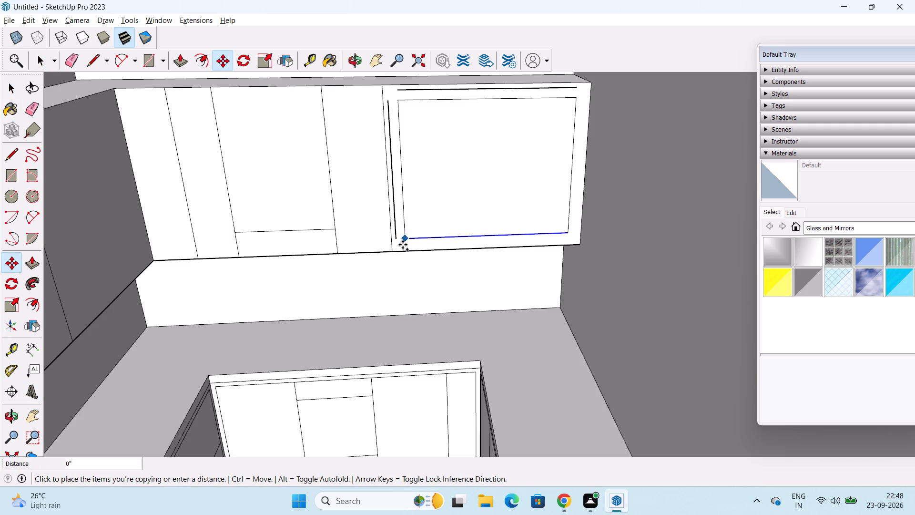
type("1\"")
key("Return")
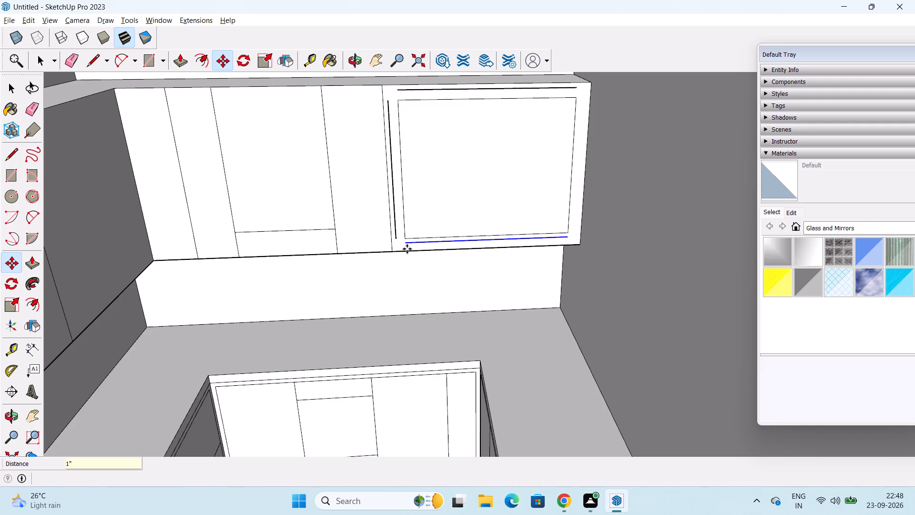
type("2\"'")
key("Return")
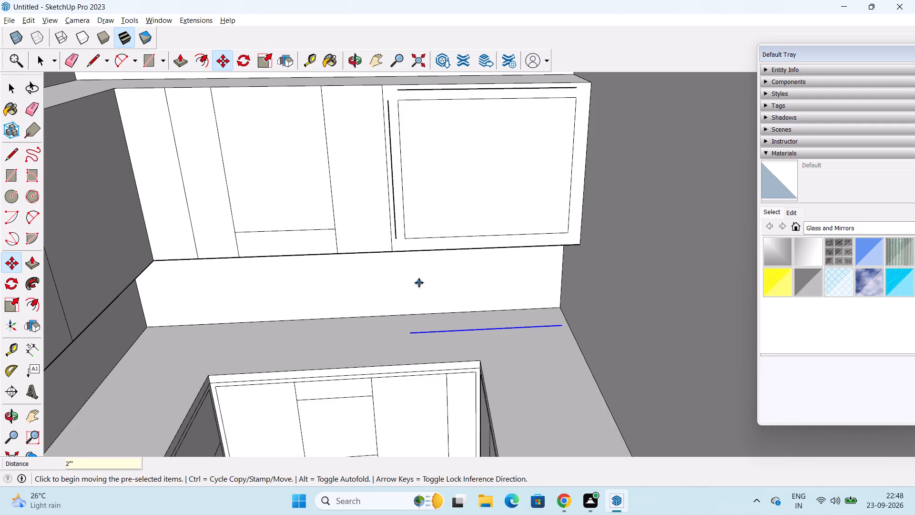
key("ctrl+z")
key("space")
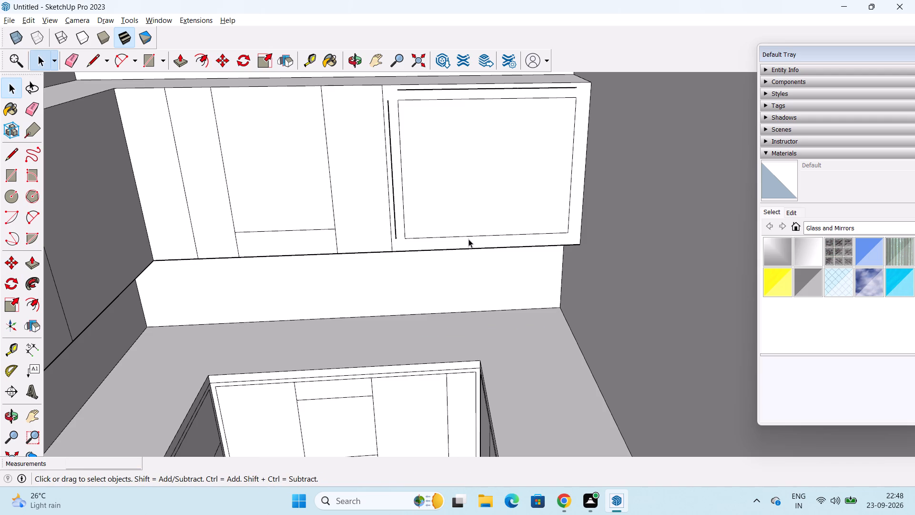
Copy the bottom edge of the inset outline 2" downward, towards the panel's bottom.
left_click(478, 236)
key("m")
scroll(517, 188, "up", 5)
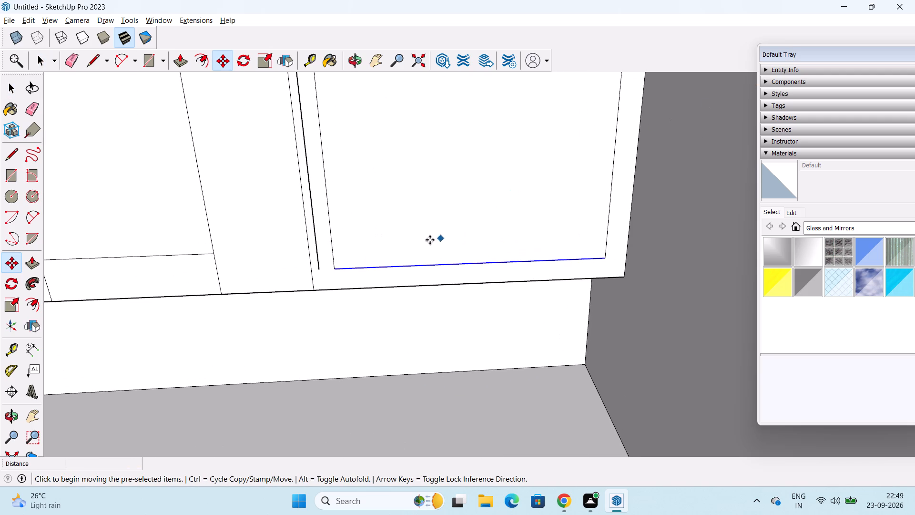
left_click(335, 271)
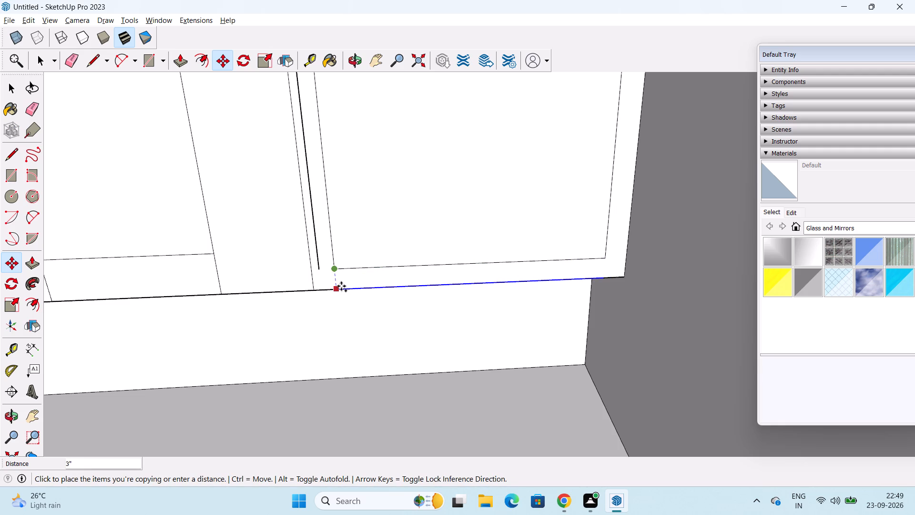
type("2\"")
key("Return")
key("space")
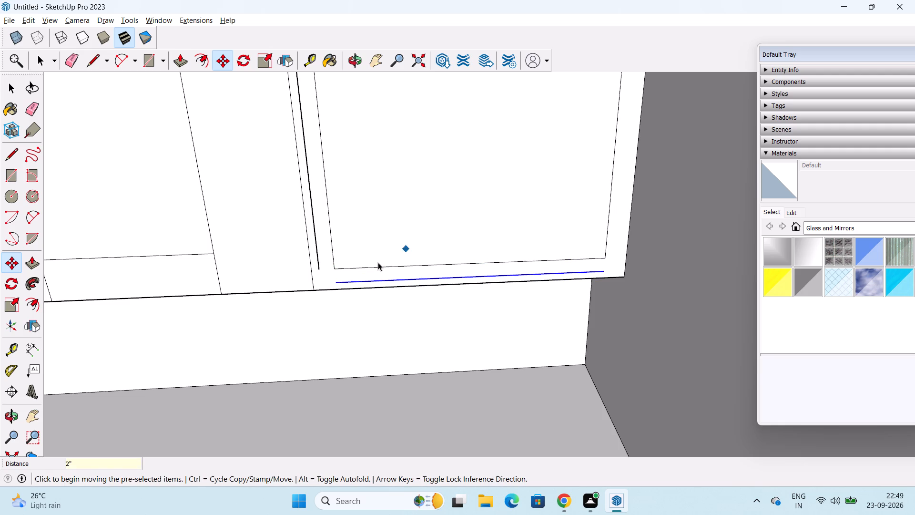
Draw lines closing both lower corners of the enlarged outline, joining the copied left and bottom edges and extending the right edge 2" down.
key("l")
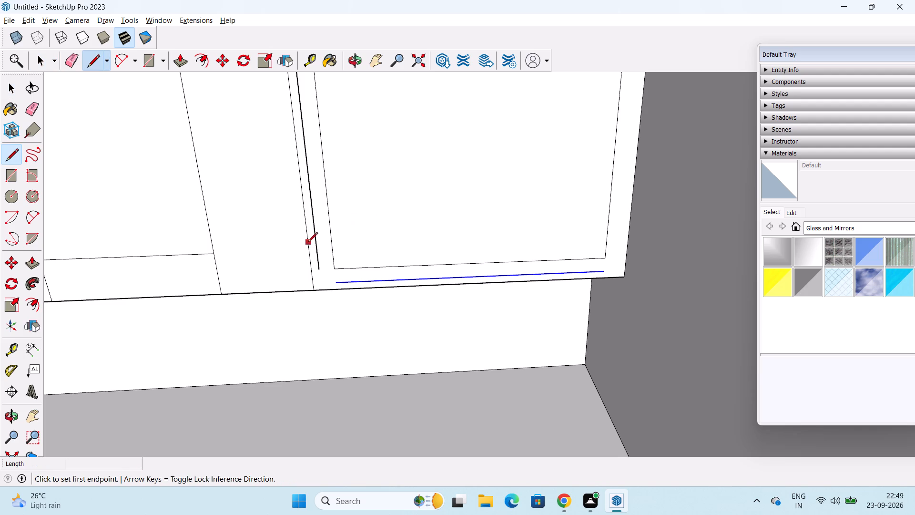
left_click(317, 272)
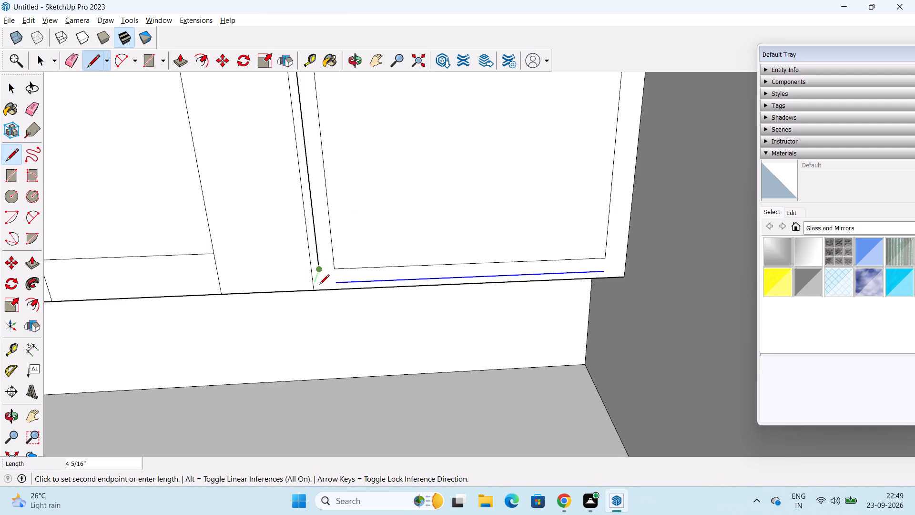
left_click(322, 285)
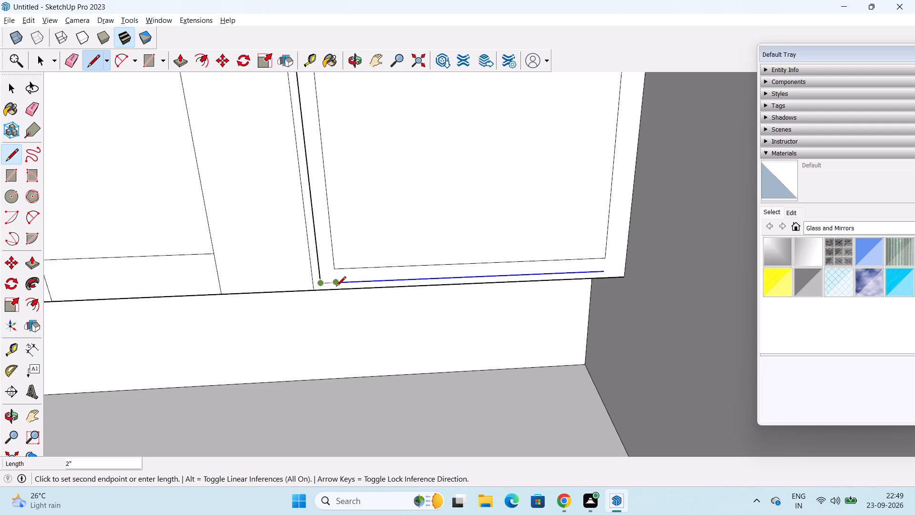
left_click(337, 286)
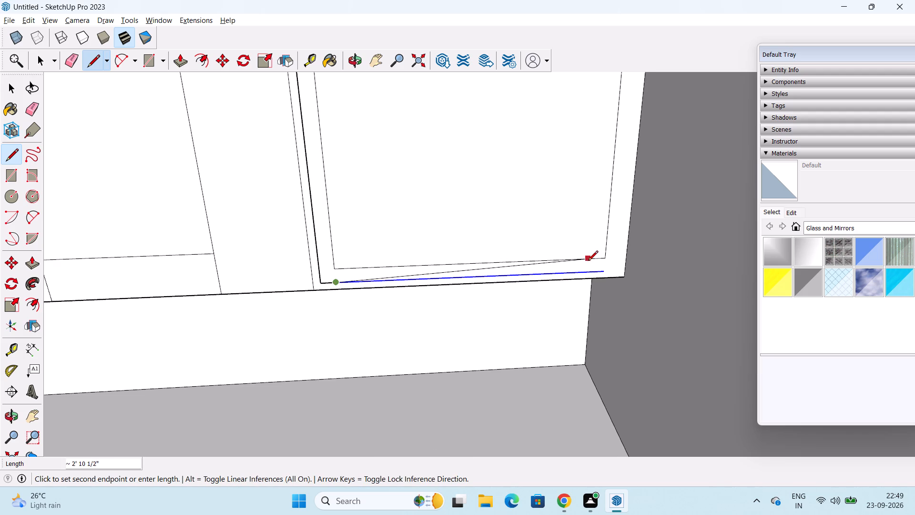
scroll(588, 261, "down", 1)
left_click(603, 270)
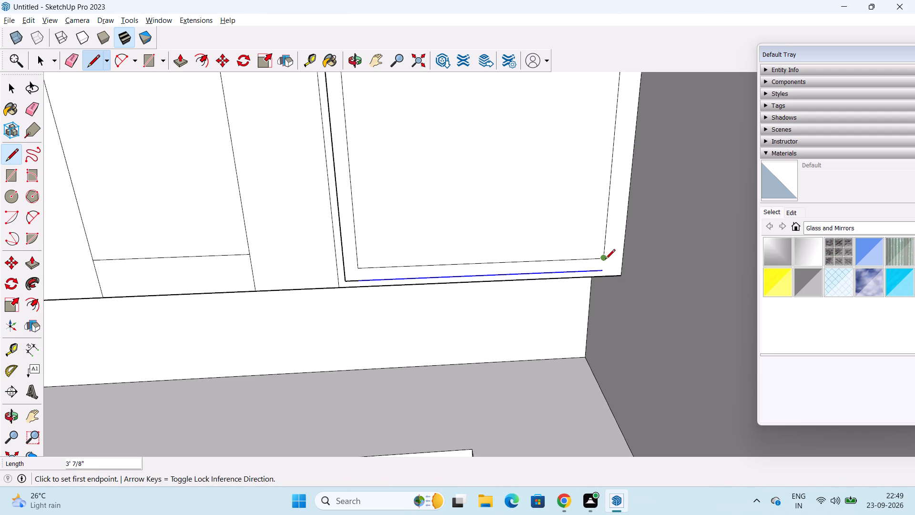
left_click(603, 260)
left_click(600, 270)
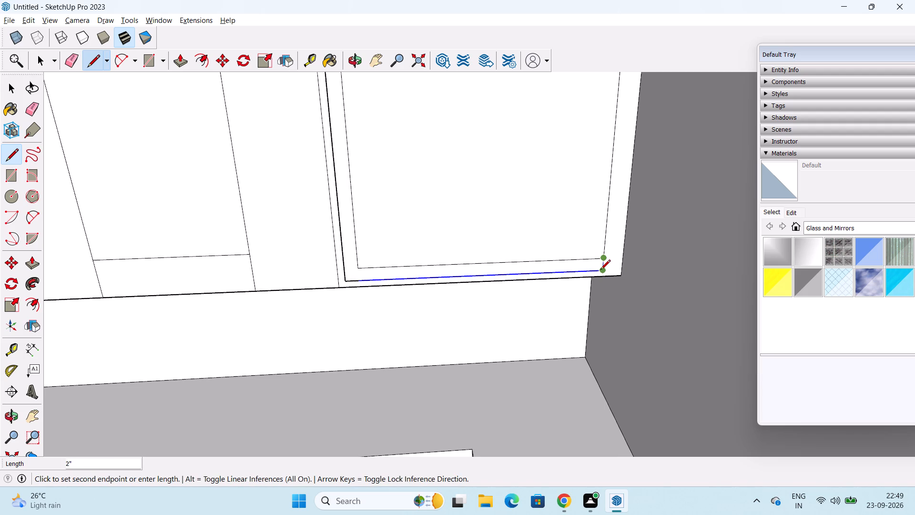
scroll(535, 220, "down", 2)
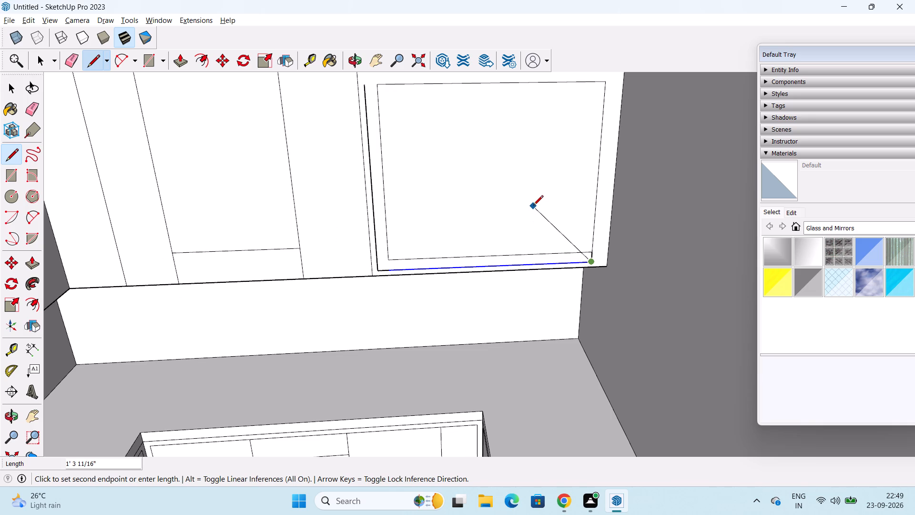
key("Escape")
Draw lines closing both upper corners of the enlarged outline, joining the copied left and top edges and extending the right edge up.
middle_click(491, 178)
middle_click_drag(495, 164, 503, 244, "shift")
scroll(453, 215, "up", 6)
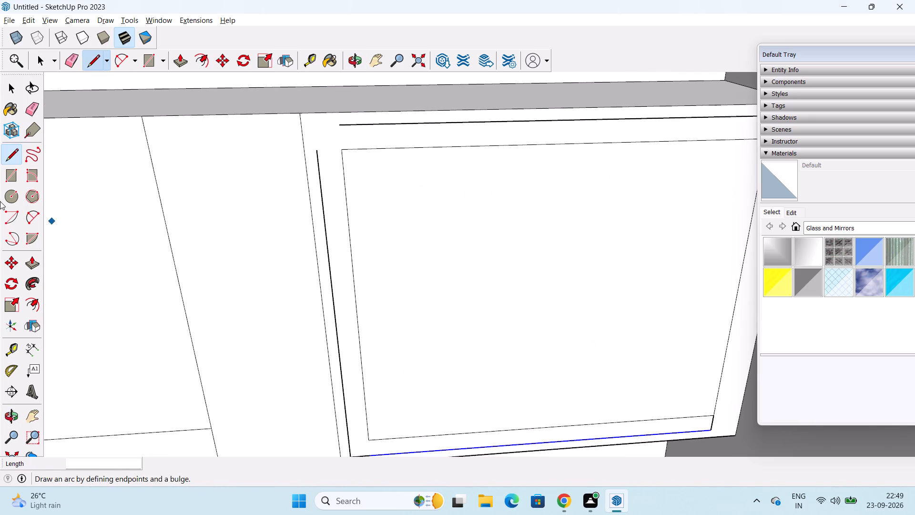
left_click(317, 151)
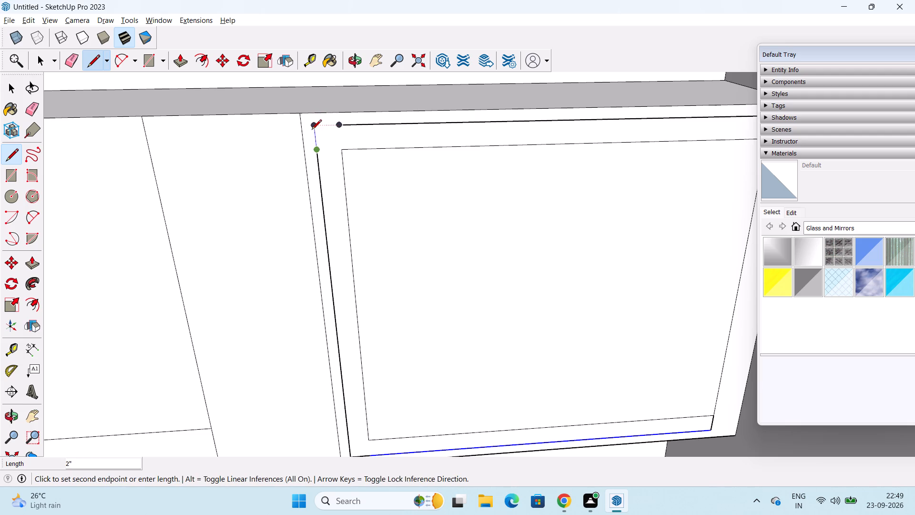
left_click(312, 129)
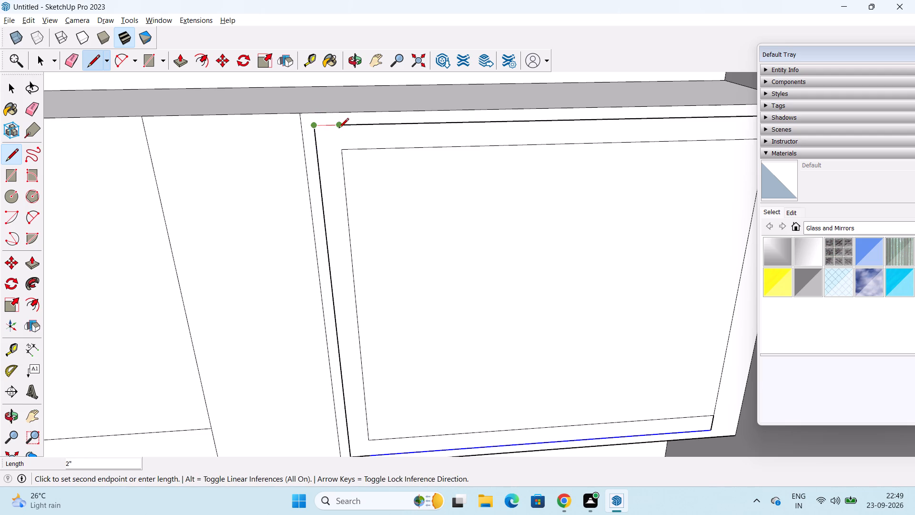
left_click(339, 129)
middle_click_drag(437, 149, 227, 197, "shift")
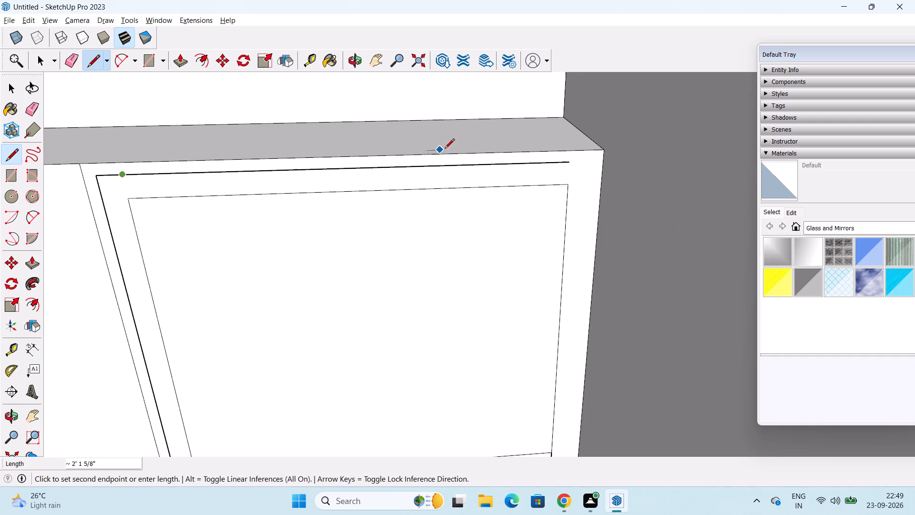
left_click(569, 163)
left_click(569, 185)
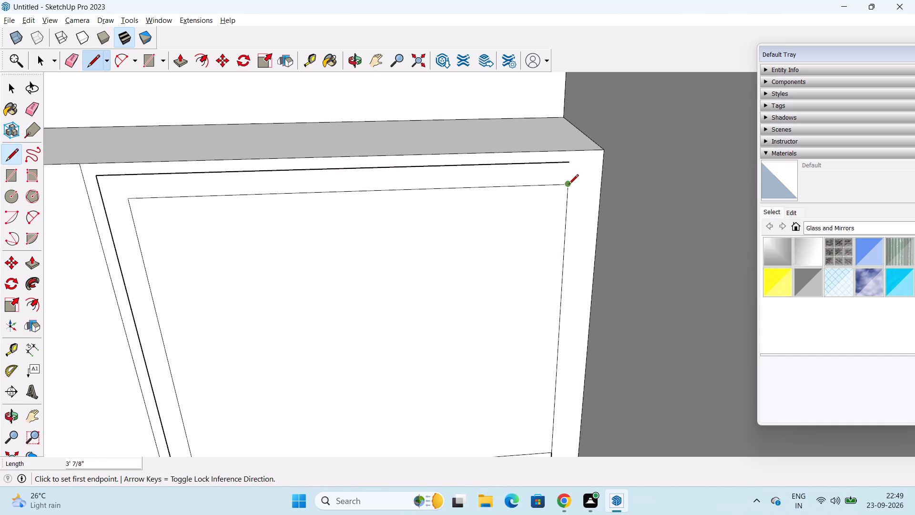
left_click(570, 165)
key("space")
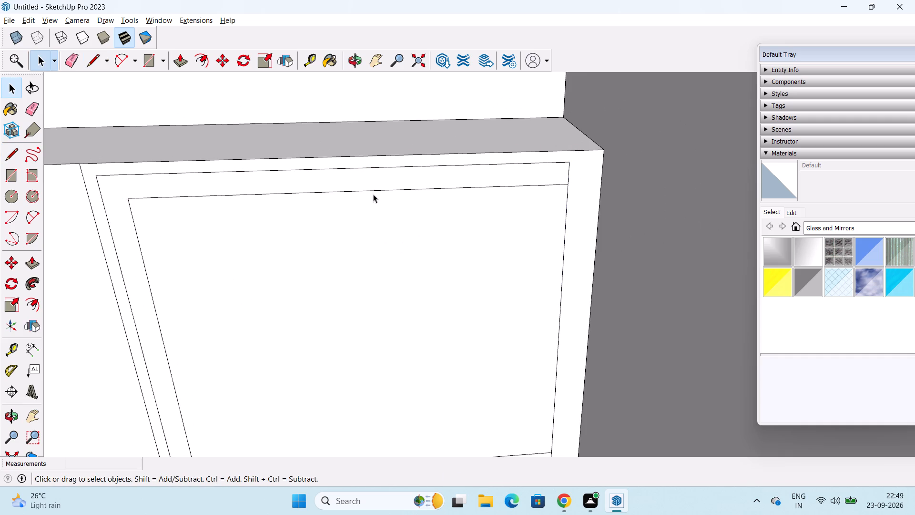
Erase the original inner top, left and bottom edges, leaving only the enlarged inset outline on the wall cabinet panel.
left_click(70, 56)
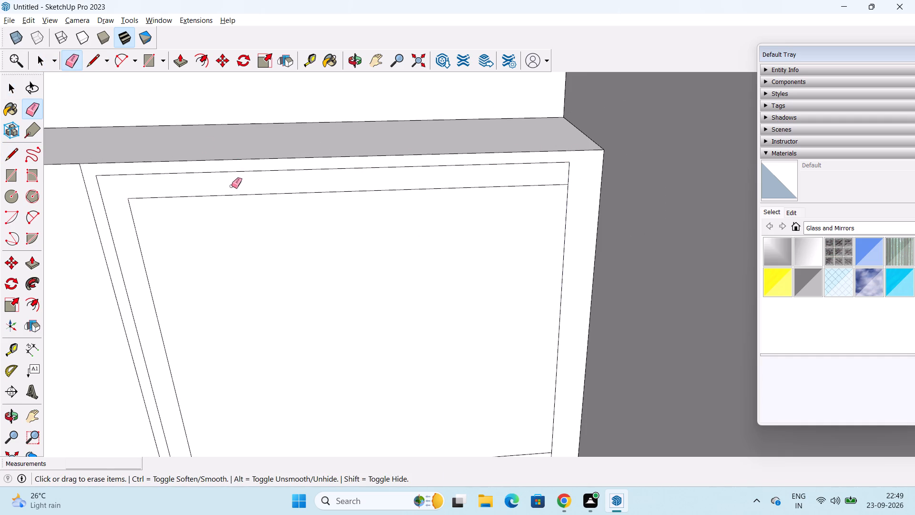
left_click(236, 195)
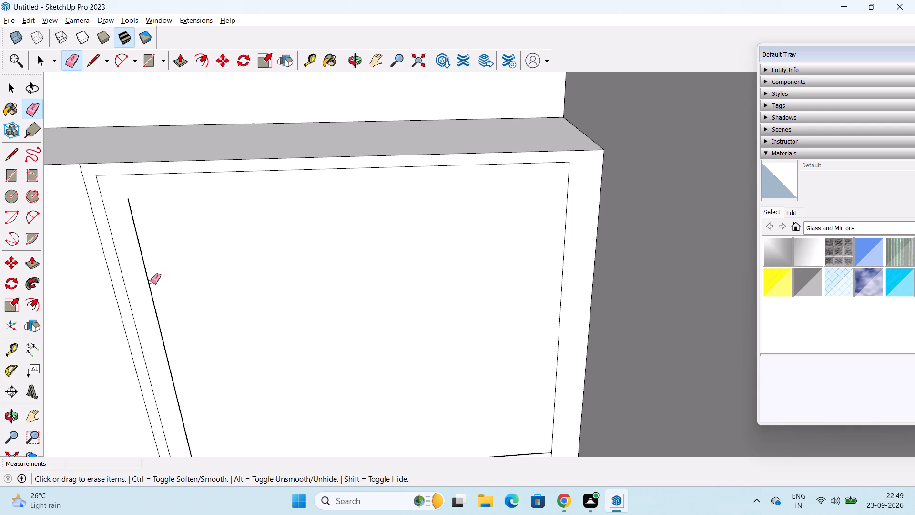
left_click(149, 284)
scroll(199, 254, "down", 1)
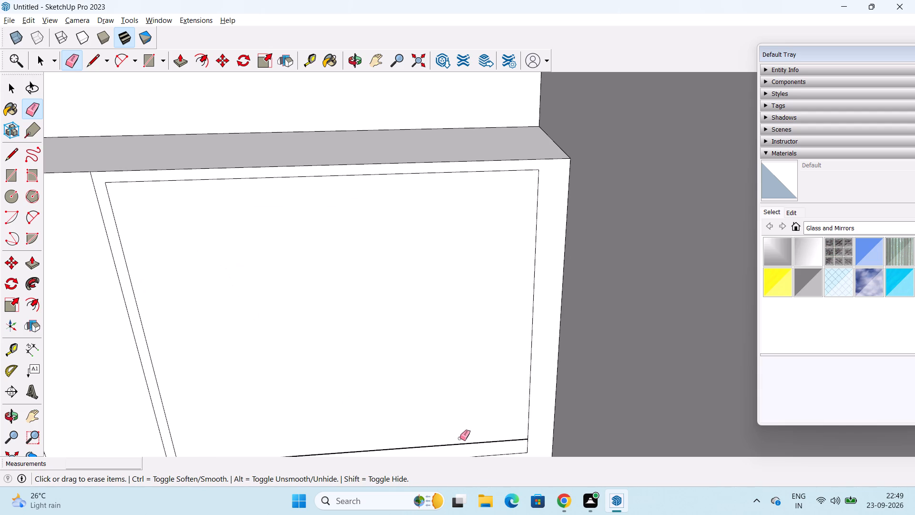
left_click(465, 443)
key("space")
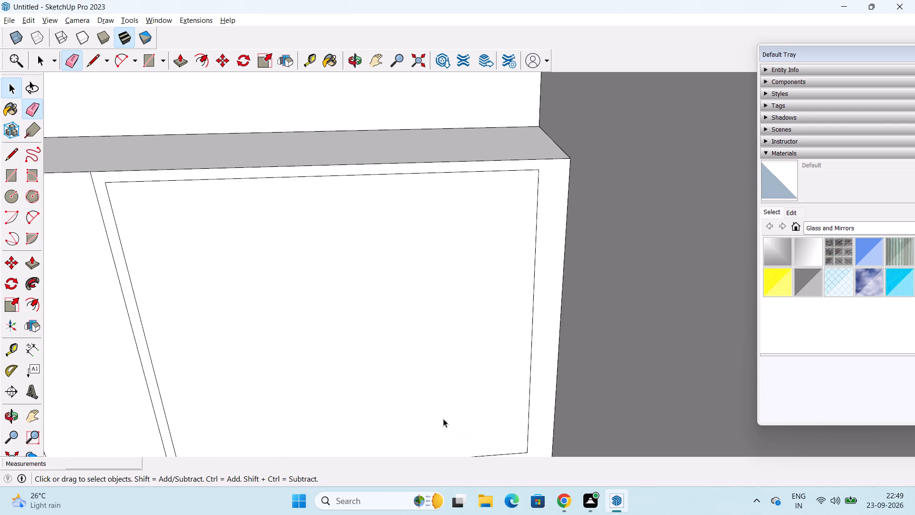
Copy the outline's top edge down to its bottom edge and divide the distance by 3 for evenly spaced horizontal lines.
scroll(442, 376, "down", 2)
middle_click_drag(438, 359, 422, 290)
middle_click_drag(415, 321, 471, 235, "shift")
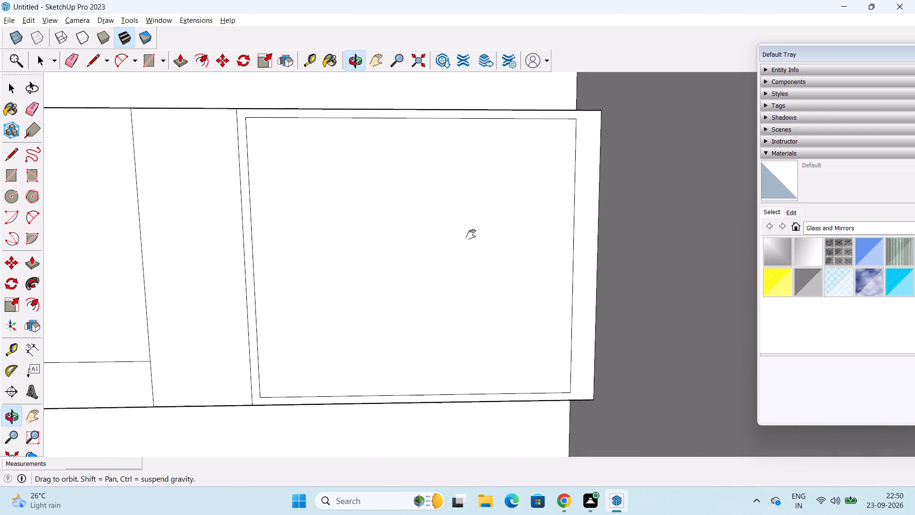
middle_click_drag(471, 235, 471, 234, "shift")
left_click(466, 116)
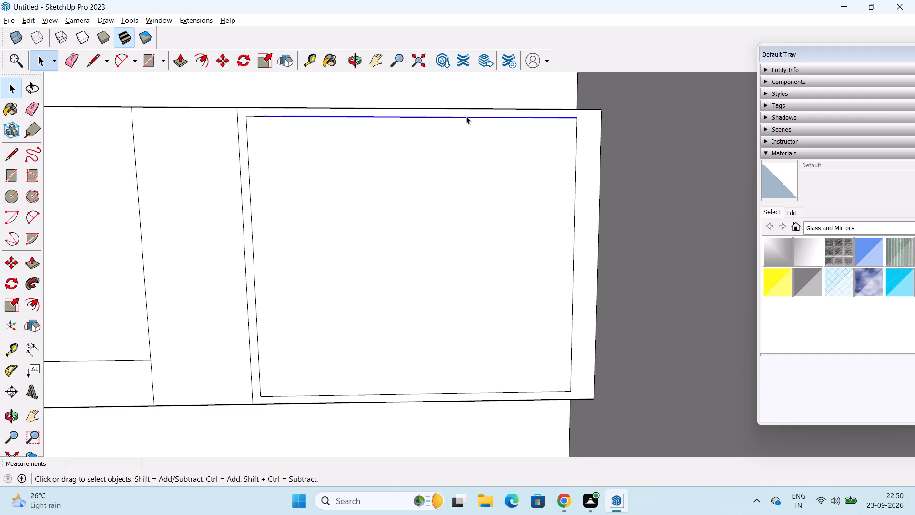
key("m")
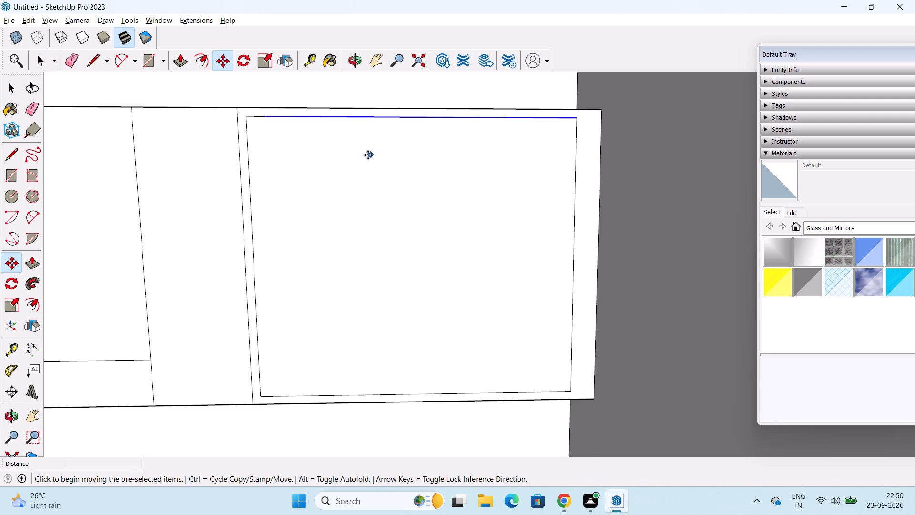
left_click(579, 121)
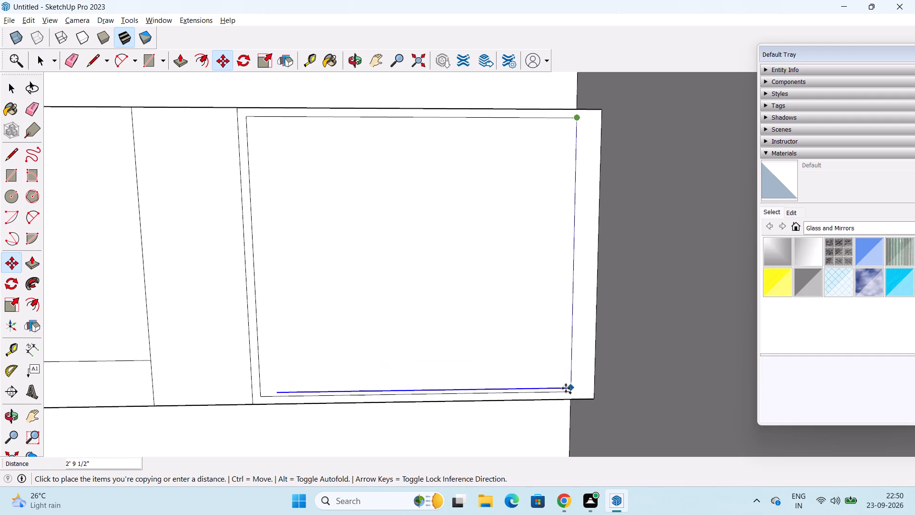
left_click(570, 391)
type("/3")
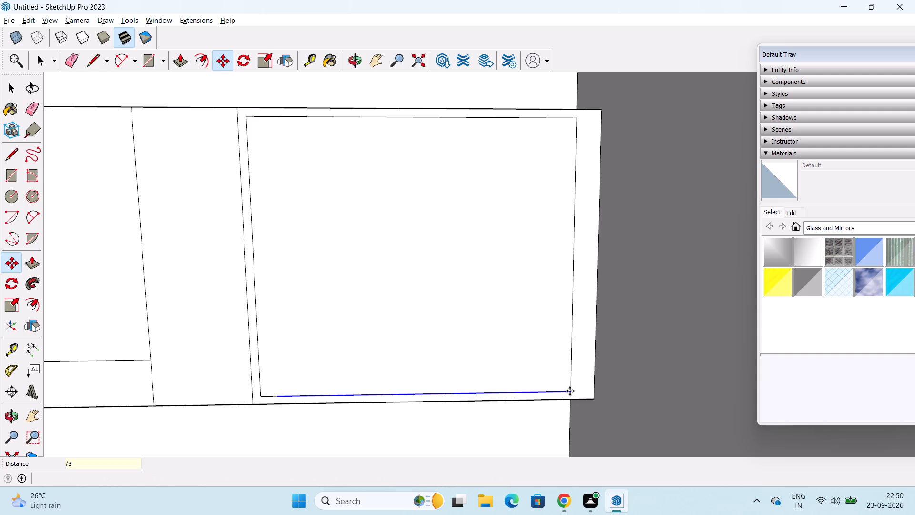
key("Return")
key("space")
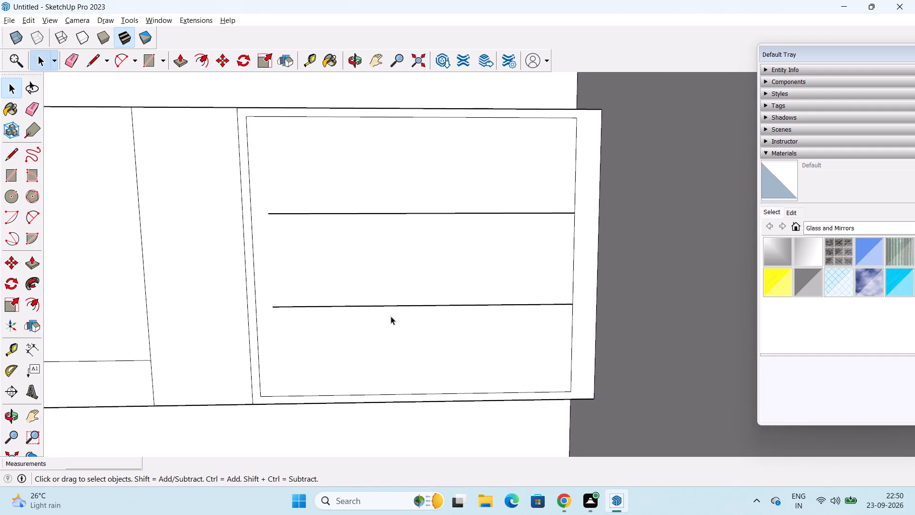
Extend both horizontal divider lines 2" to meet the left edge of the inset outline.
key("l")
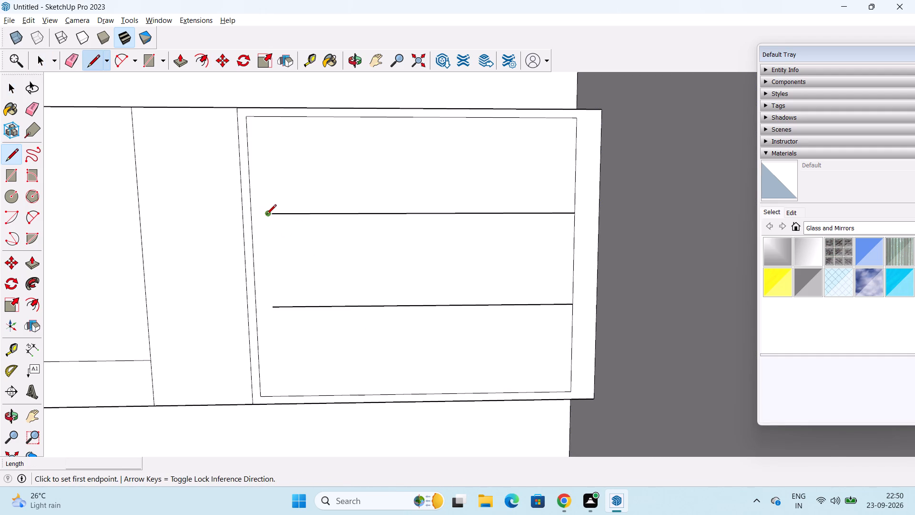
left_click(266, 215)
left_click(253, 216)
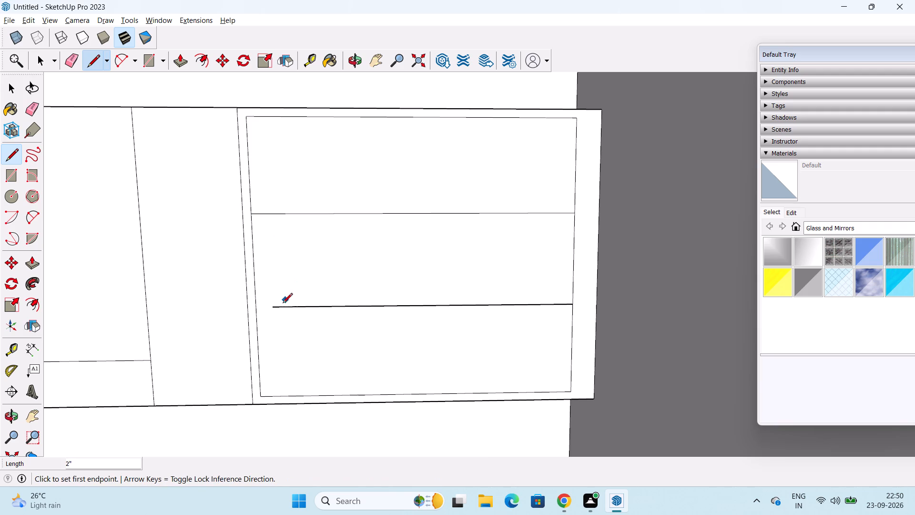
left_click(274, 307)
left_click(256, 311)
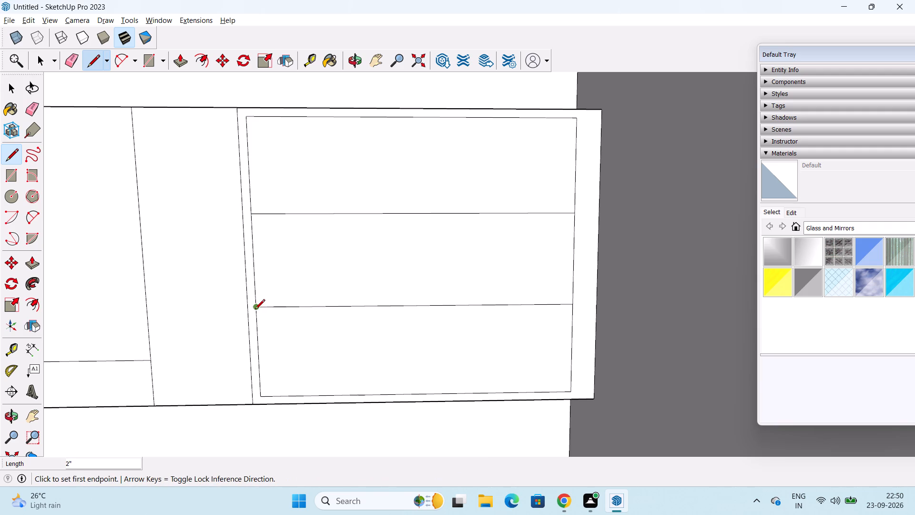
key("Escape")
key("space")
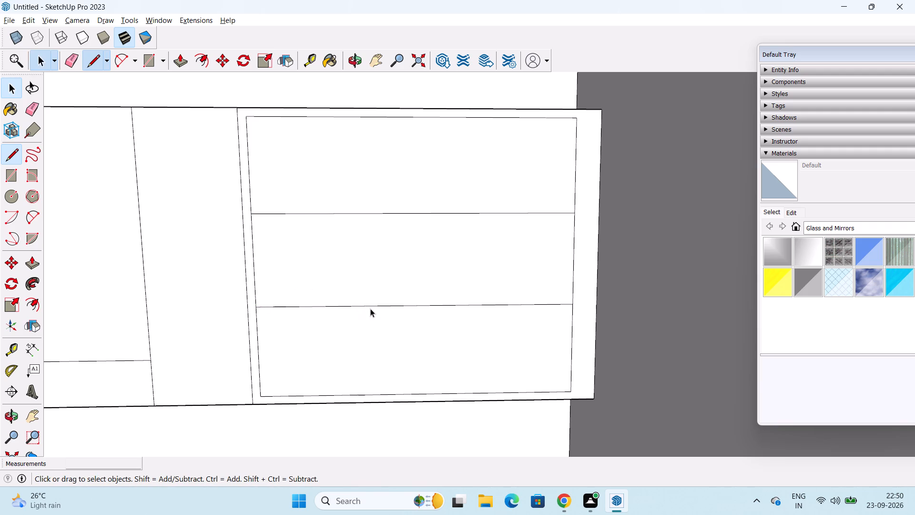
Copy the lower horizontal divider line 1" upward.
left_click(384, 304)
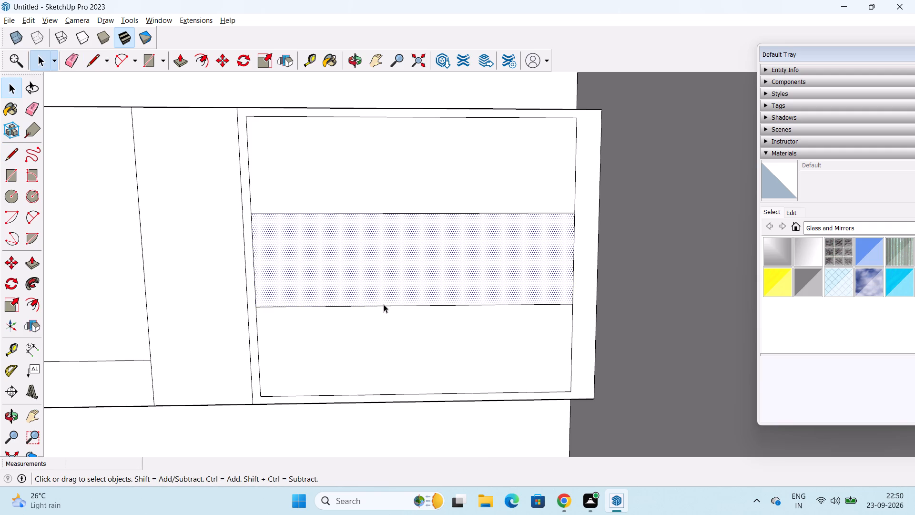
left_click(385, 305)
key("m")
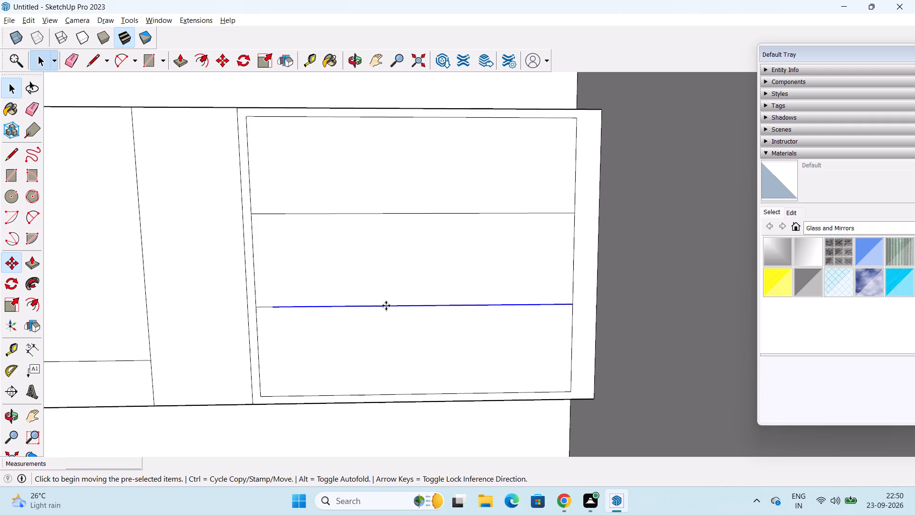
left_click(571, 303)
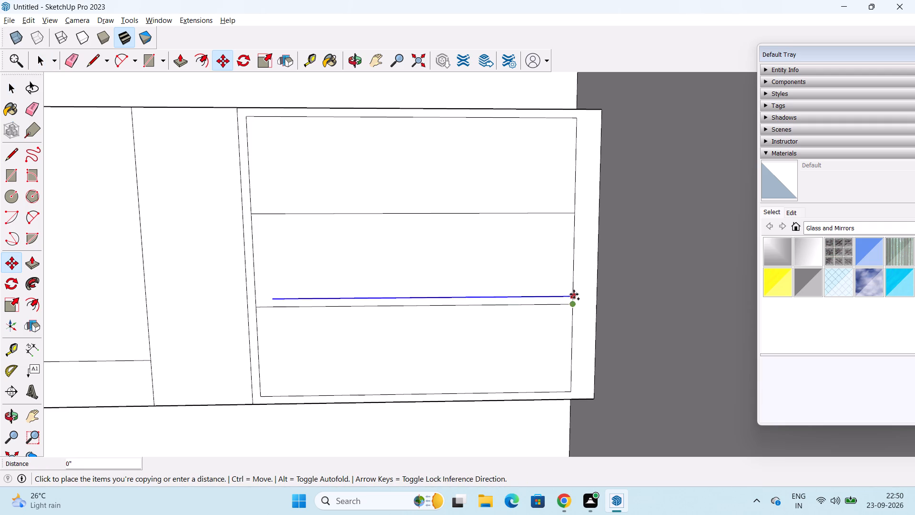
type("1\"")
key("Return")
key("space")
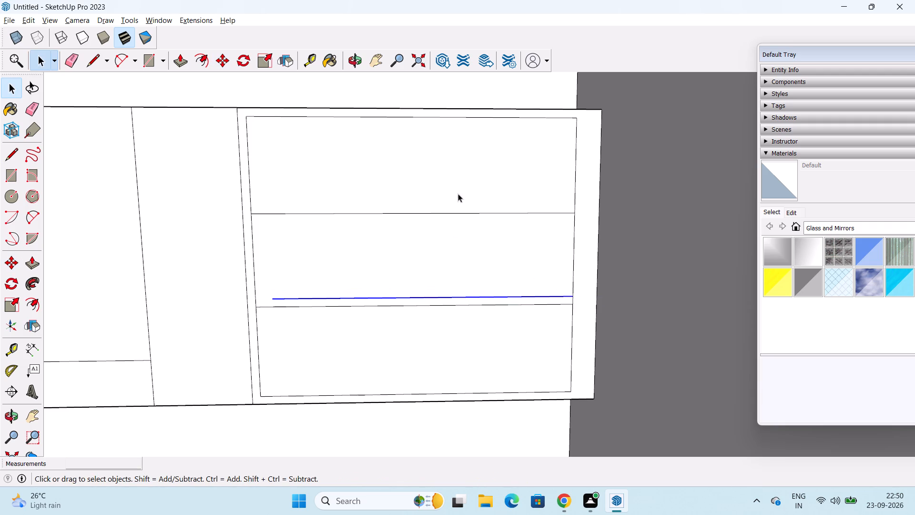
Copy the upper horizontal divider line of the wall cabinet's inset panel 1" upward.
left_click(458, 211)
scroll(458, 213, "left", 4)
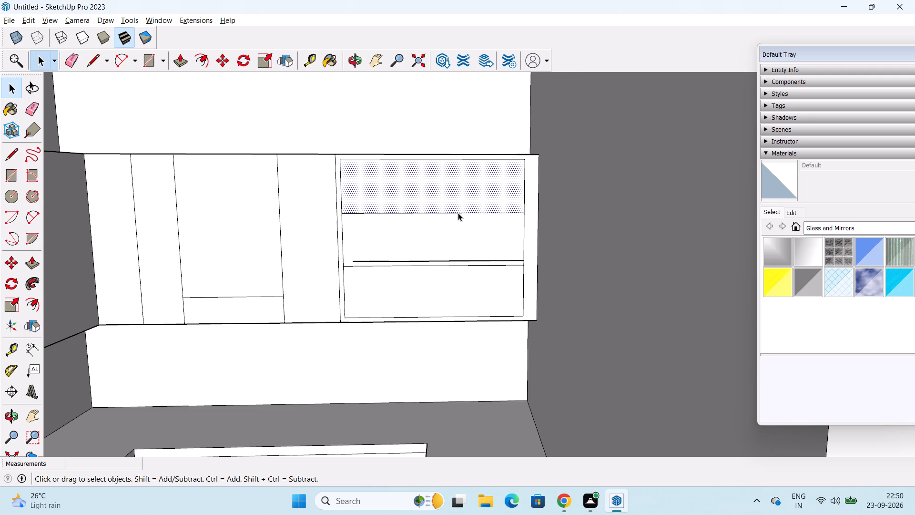
left_click(462, 211)
scroll(460, 213, "up", 5)
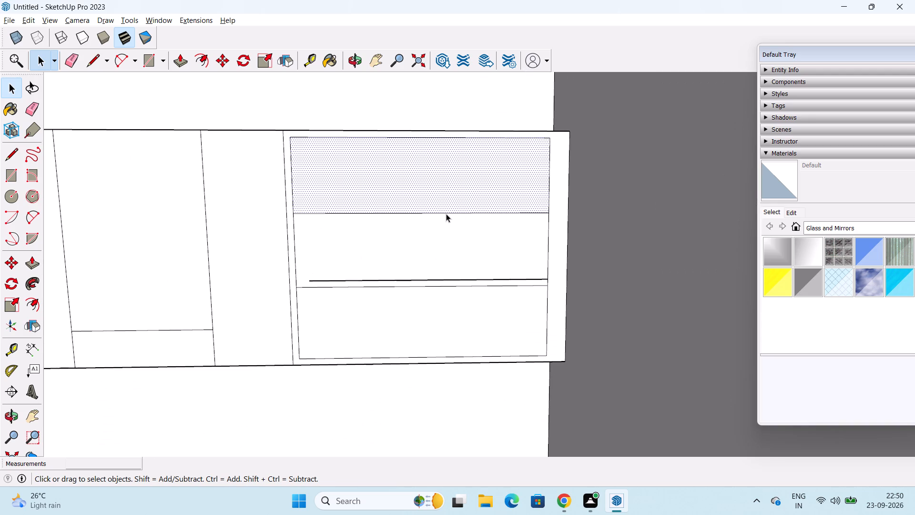
left_click(447, 213)
key("m")
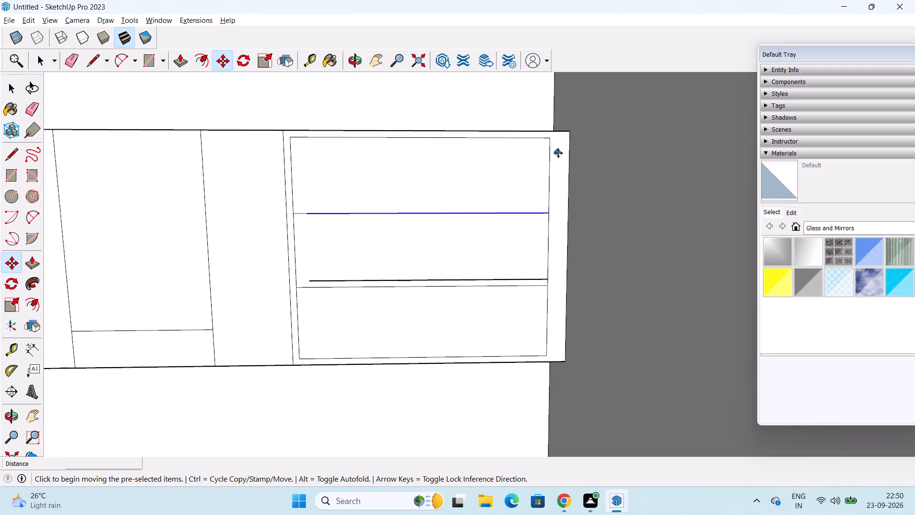
left_click(549, 214)
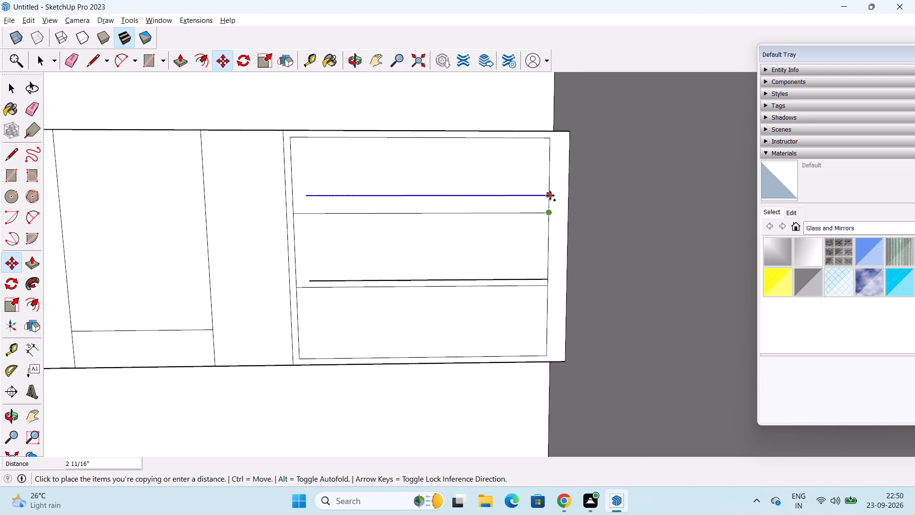
type("1\"")
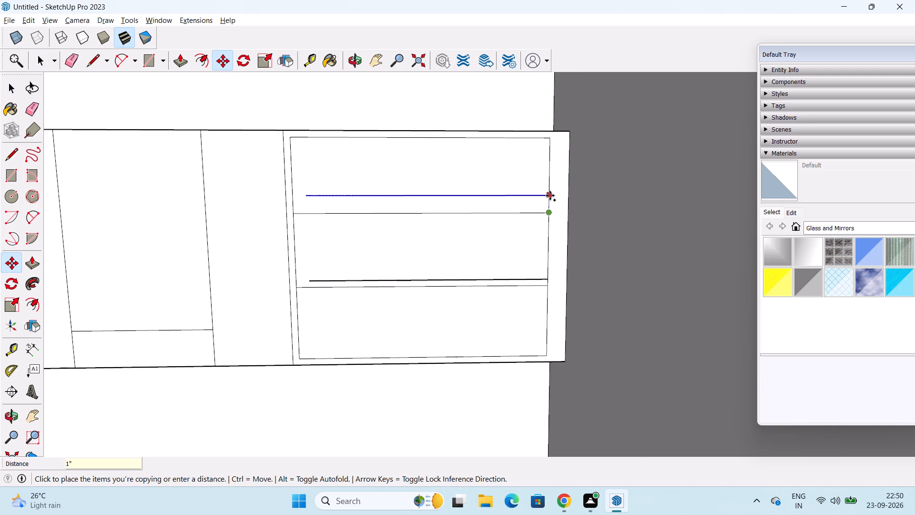
key("Return")
key("space")
Draw 2" lines extending both copied divider lines to the left edge of the inset outline.
key("l")
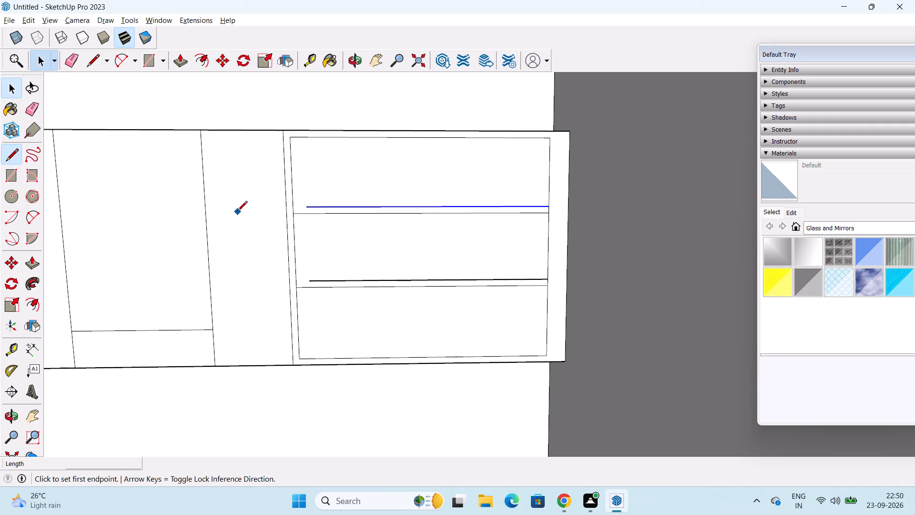
scroll(294, 186, "up", 2)
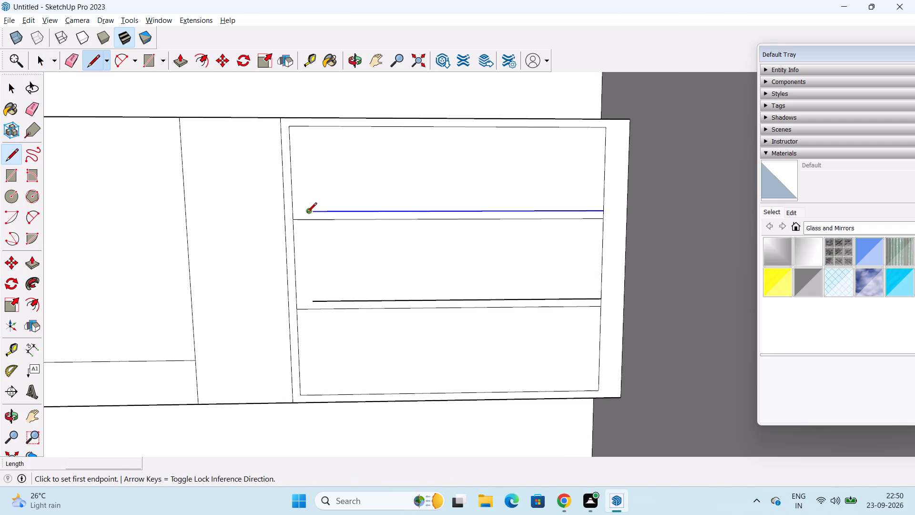
left_click(307, 213)
left_click(295, 212)
left_click(316, 299)
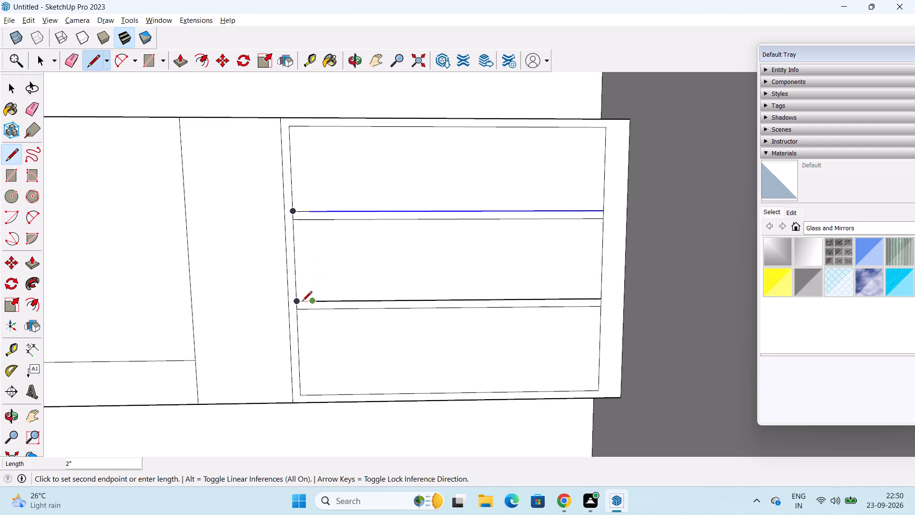
left_click(301, 302)
key("space")
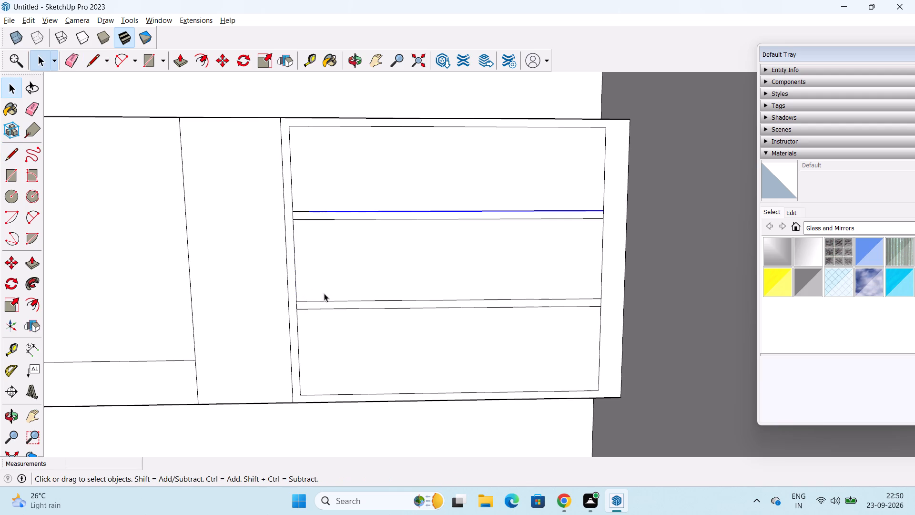
Push the three shelf compartment faces of the wall cabinet 1' 3" inward, leaving the thin shelf strips in place.
middle_click_drag(334, 288, 217, 330)
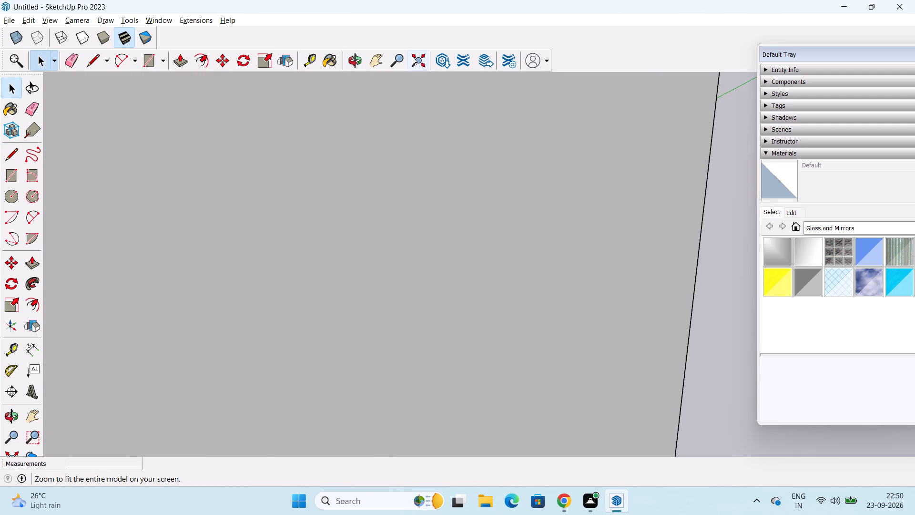
left_click(412, 56)
scroll(601, 251, "up", 3)
middle_click_drag(598, 247, 573, 255, "shift")
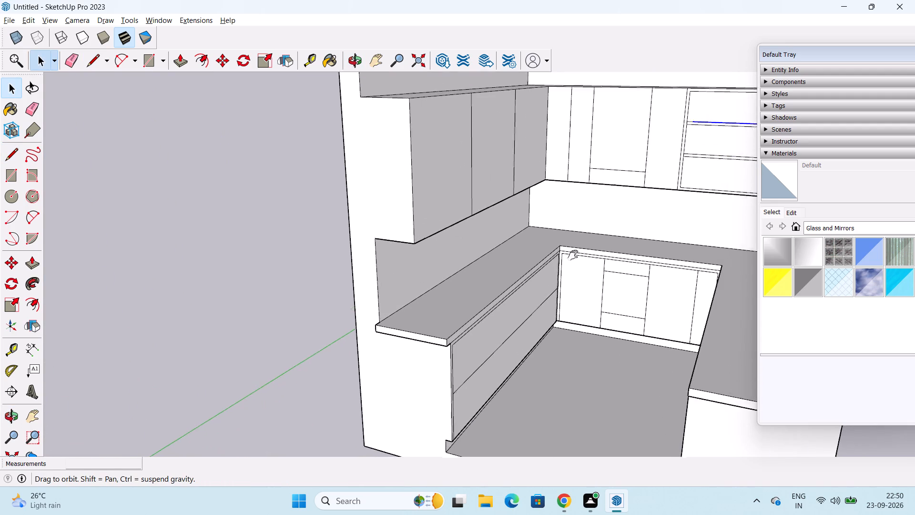
middle_click_drag(573, 255, 385, 276, "shift")
middle_click_drag(417, 245, 486, 231)
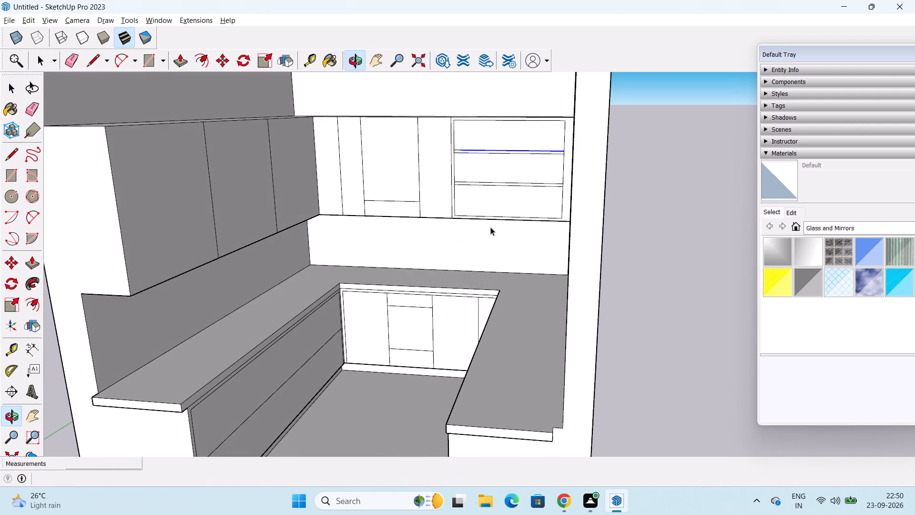
scroll(516, 206, "up", 3)
middle_click_drag(516, 189, 494, 207)
scroll(487, 161, "up", 1)
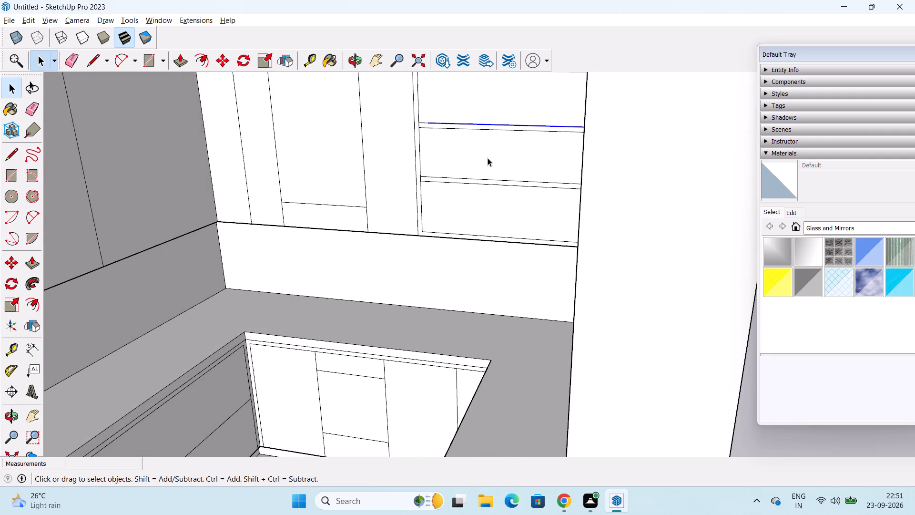
scroll(488, 158, "up", 1)
middle_click_drag(489, 154, 491, 200)
middle_click_drag(499, 176, 478, 204, "shift")
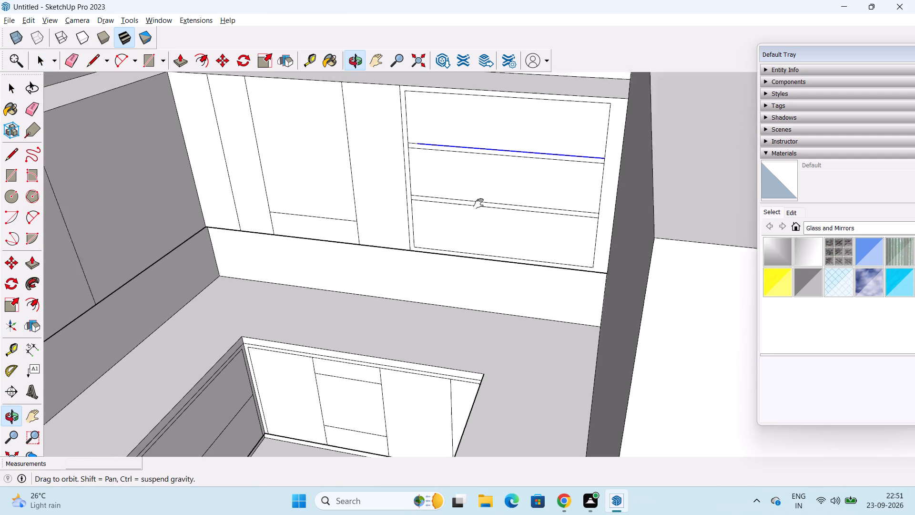
middle_click_drag(478, 204, 447, 231, "shift")
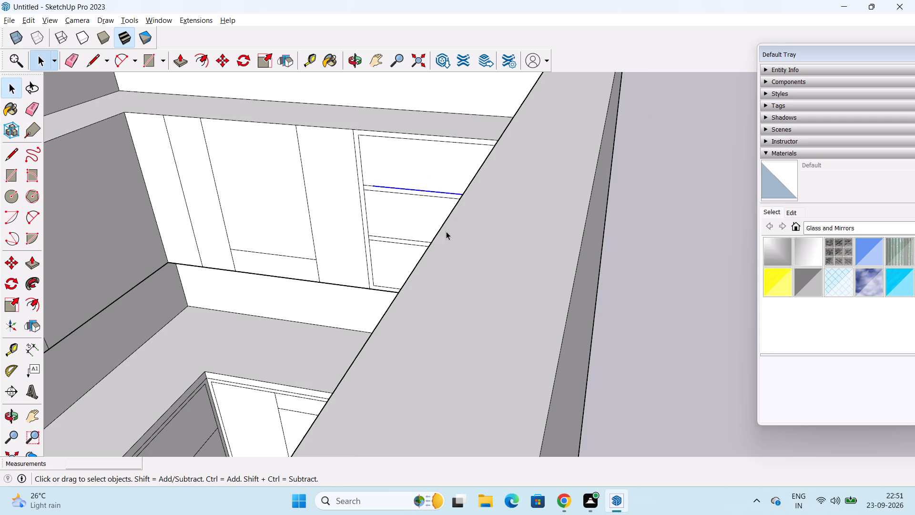
key("p")
left_click(407, 161)
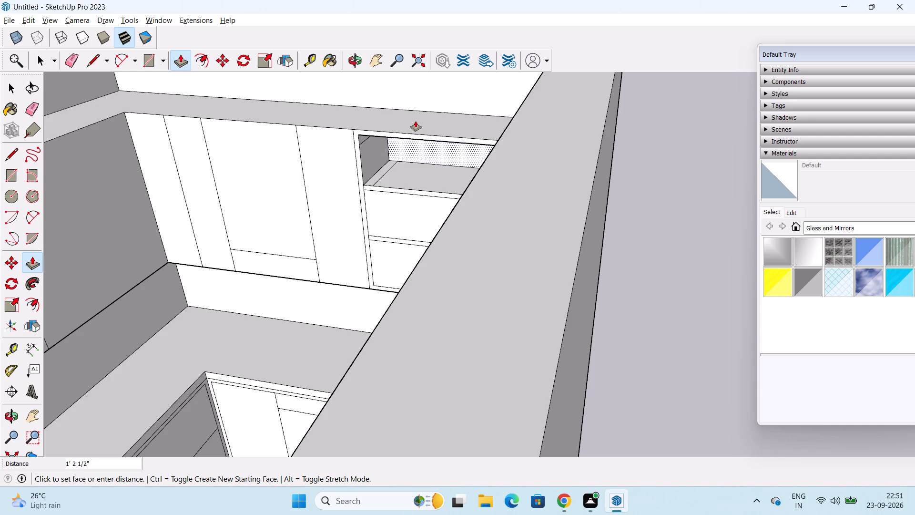
left_click(380, 108)
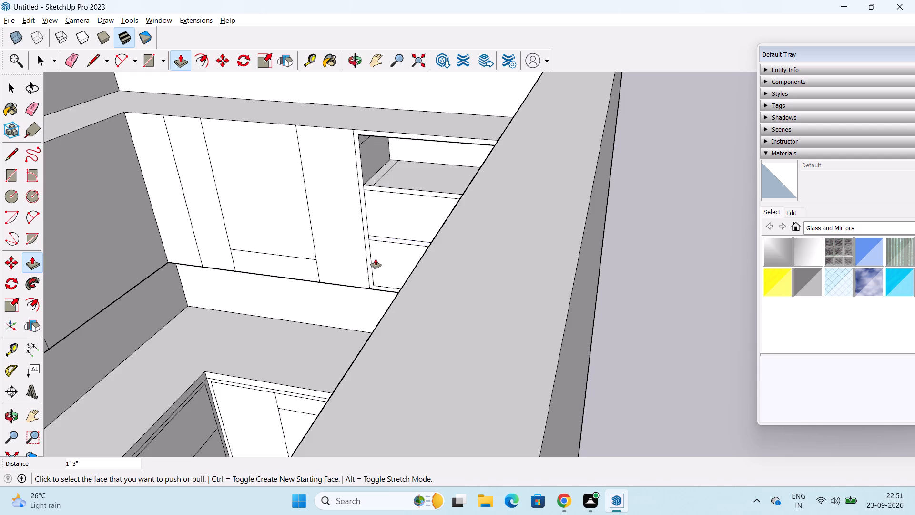
double_click(394, 224)
double_click(384, 256)
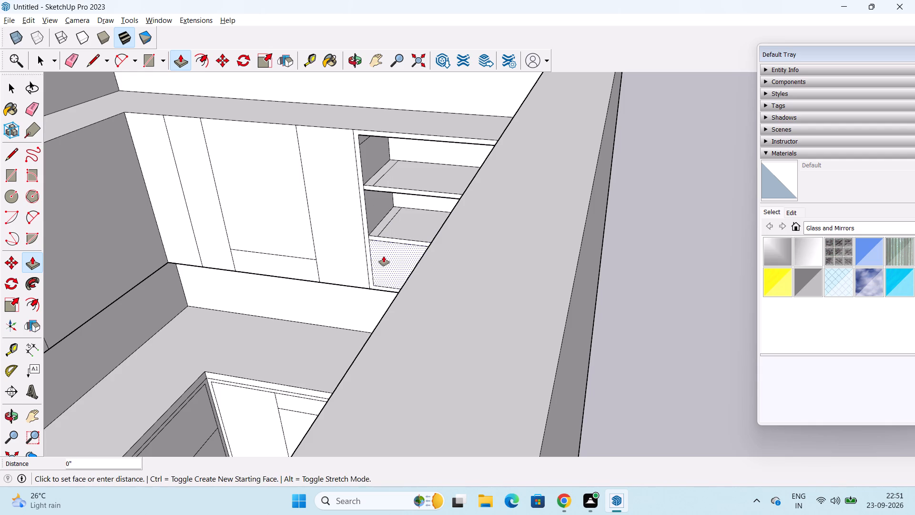
Erase the leftover lines on the left side walls and shelf surfaces inside the three open compartments.
middle_click_drag(356, 241, 351, 245, "shift")
middle_click_drag(335, 251, 468, 254)
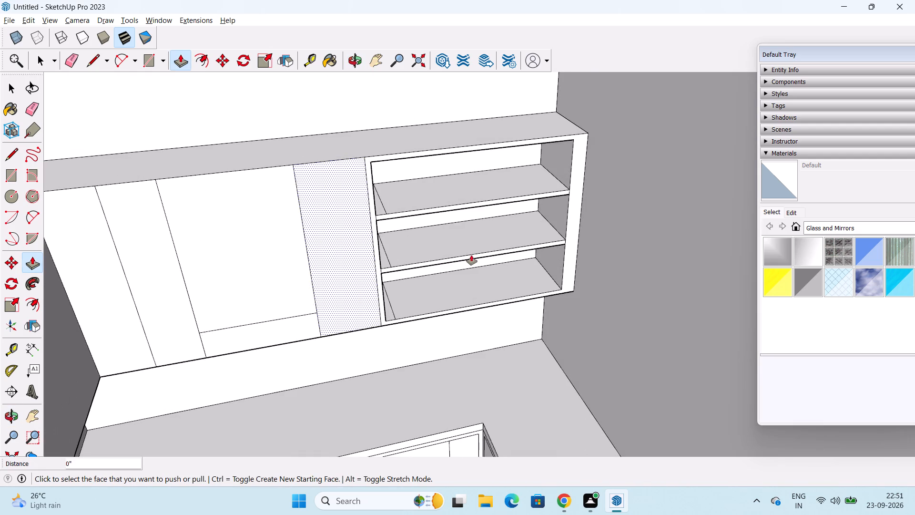
scroll(472, 255, "up", 5)
middle_click_drag(462, 255, 382, 267)
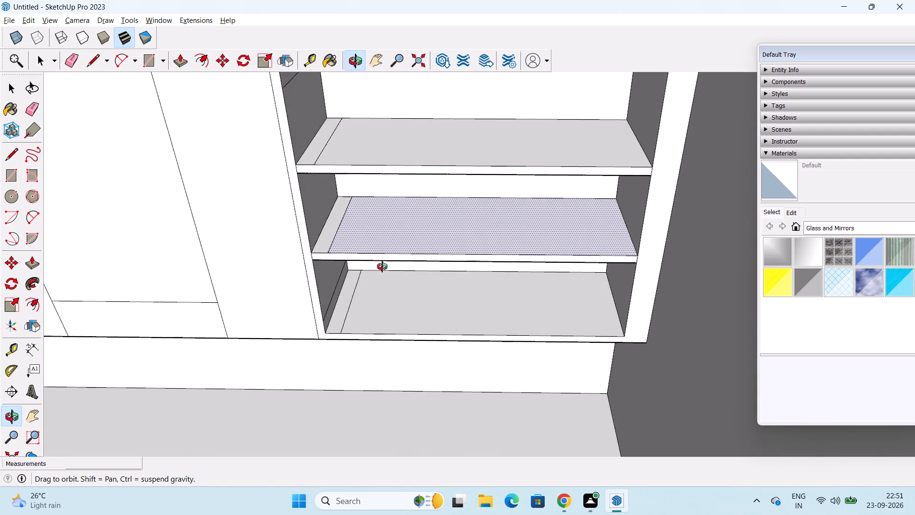
middle_click_drag(382, 267, 382, 266)
middle_click_drag(374, 231, 366, 176)
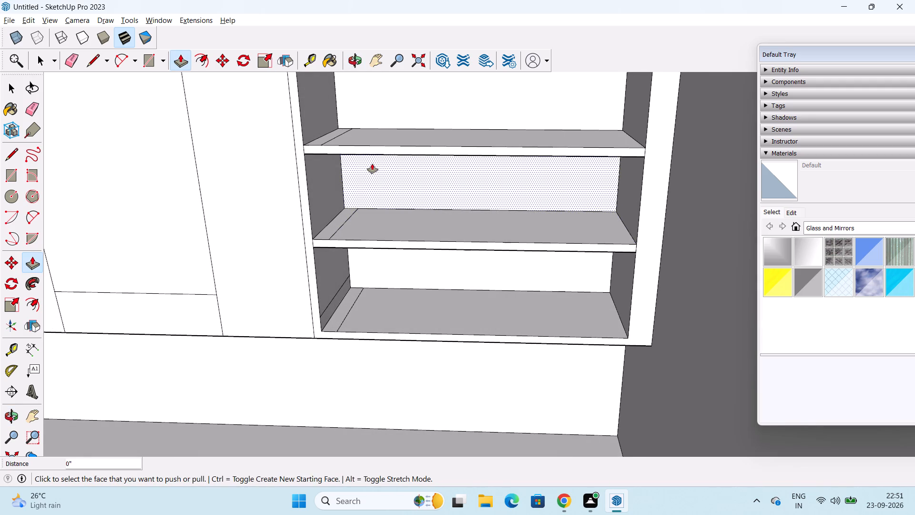
middle_click_drag(375, 161, 362, 212, "shift")
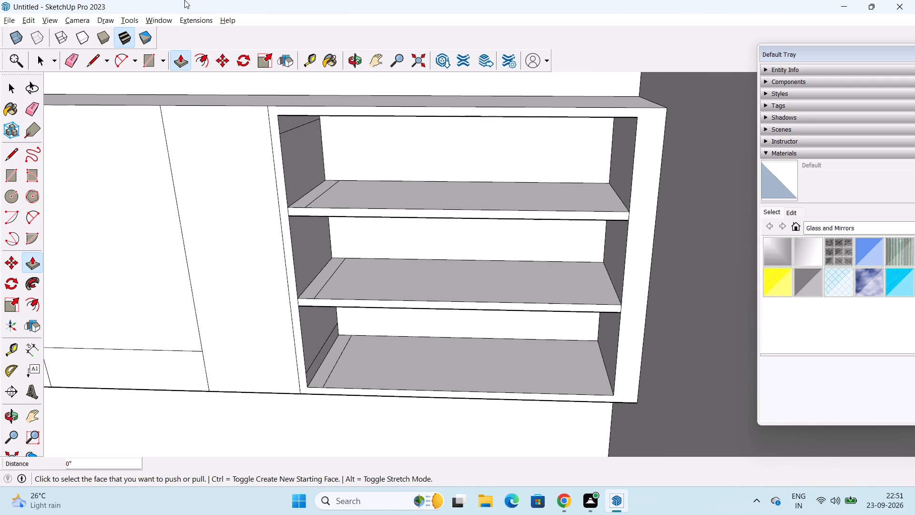
key("e")
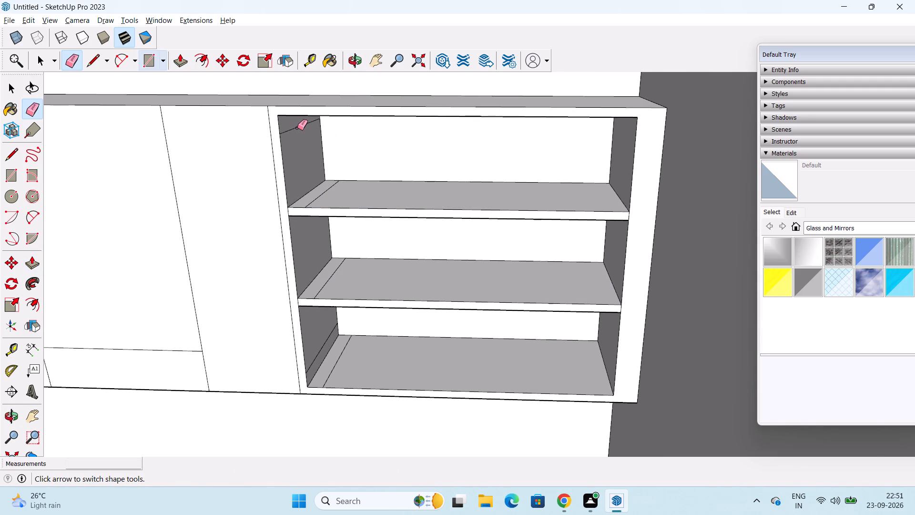
left_click(297, 126)
left_click(325, 191)
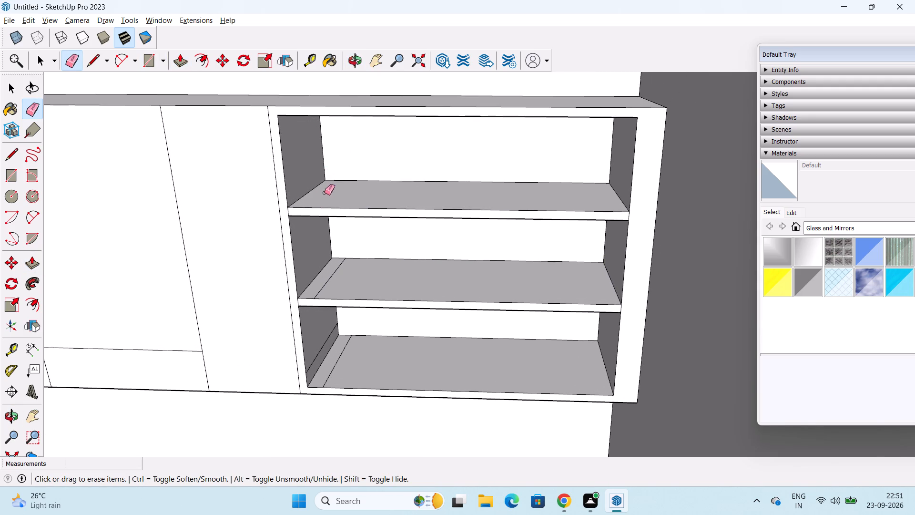
left_click(328, 278)
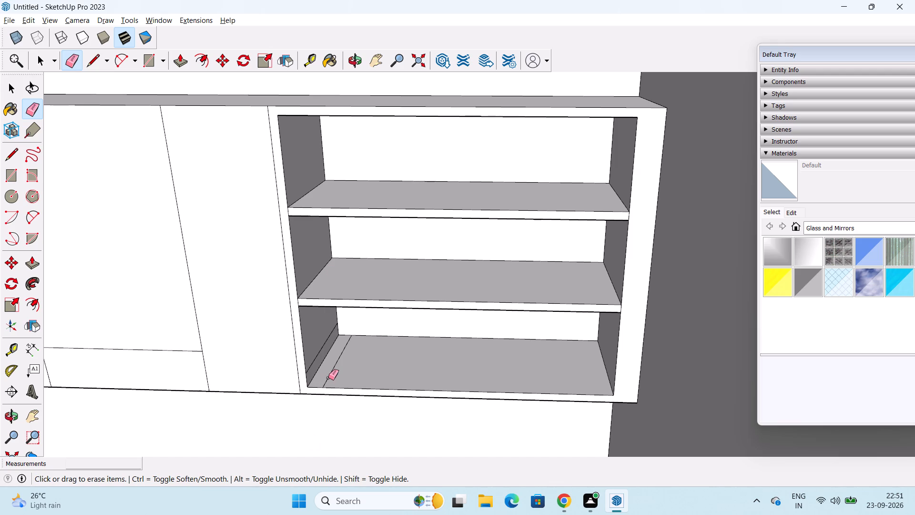
left_click(329, 376)
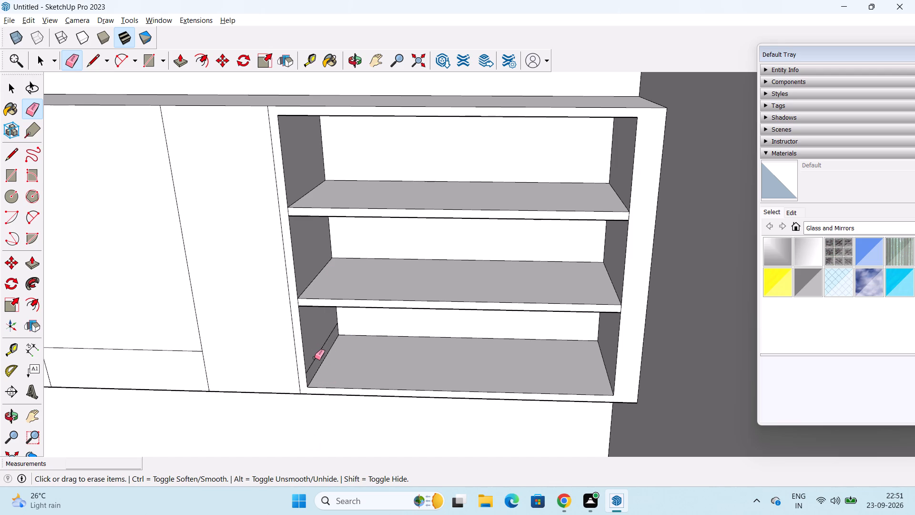
left_click(315, 358)
key("space")
Examine the whole kitchen with the recessed open shelves from the front.
scroll(407, 397, "down", 2)
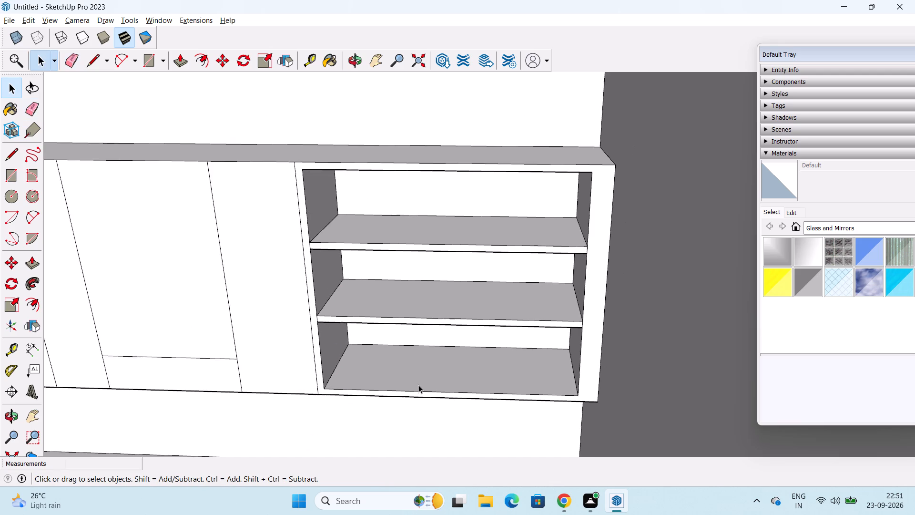
scroll(418, 384, "down", 2)
middle_click_drag(440, 348, 435, 301)
scroll(429, 300, "down", 4)
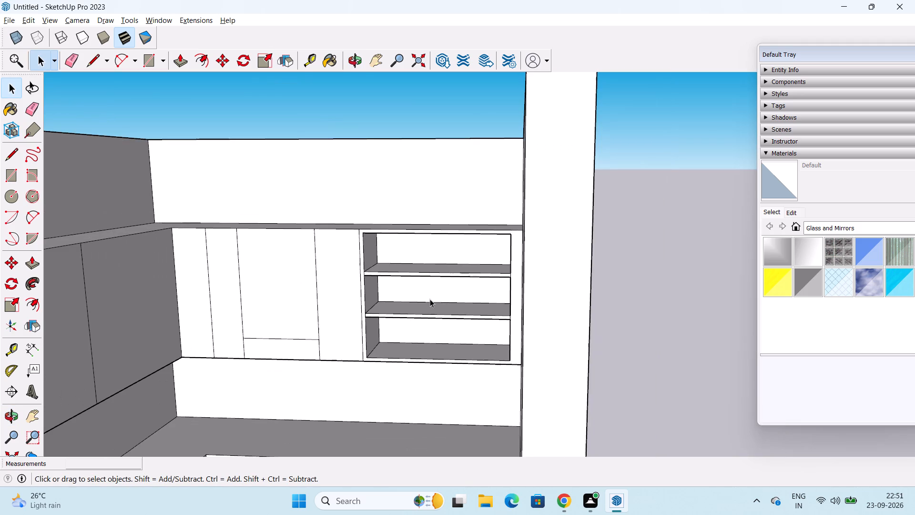
scroll(430, 299, "down", 3)
middle_click_drag(395, 344, 398, 343)
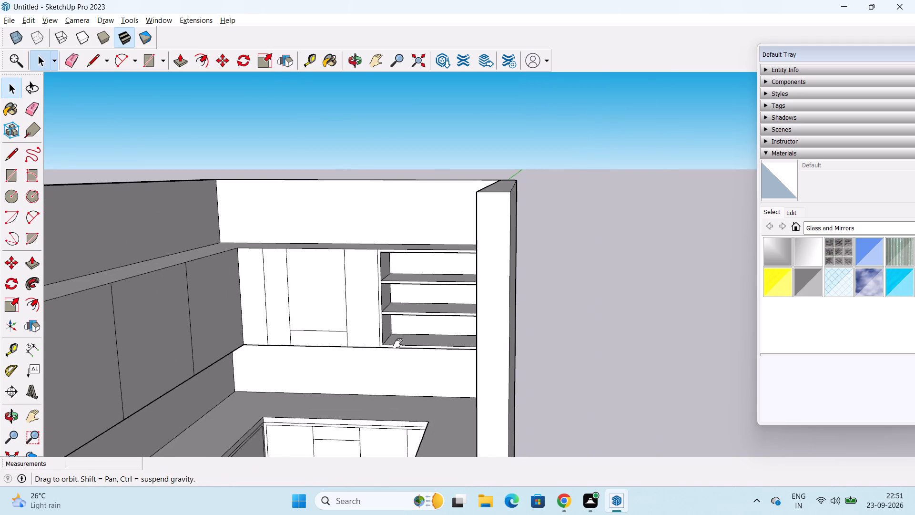
middle_click_drag(398, 343, 442, 289)
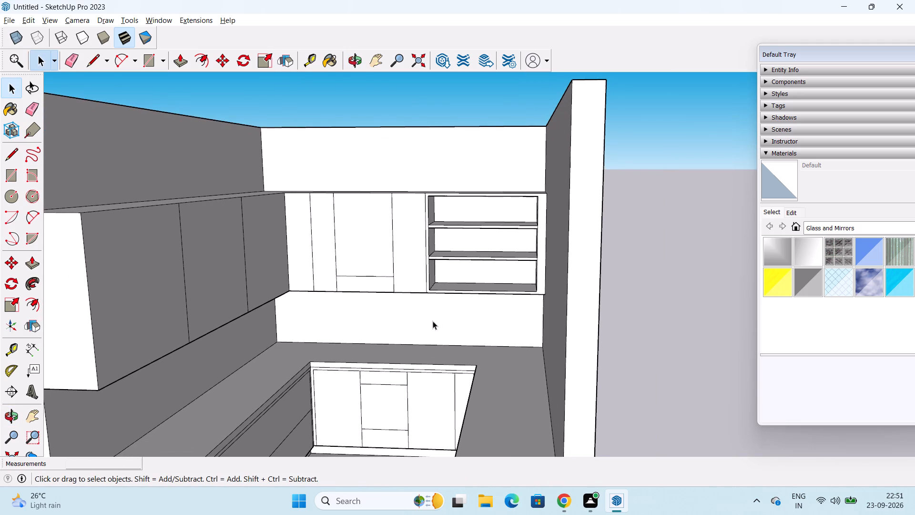
scroll(433, 321, "down", 2)
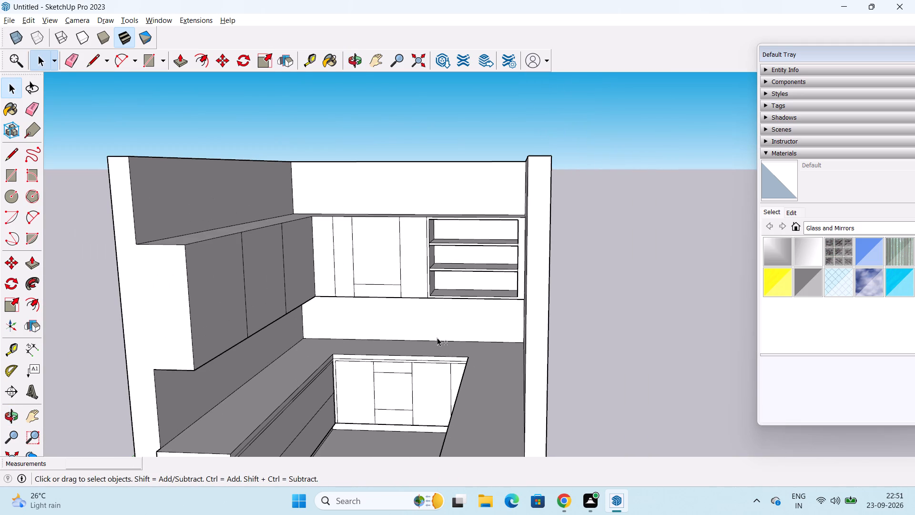
middle_click_drag(437, 338, 451, 310, "shift")
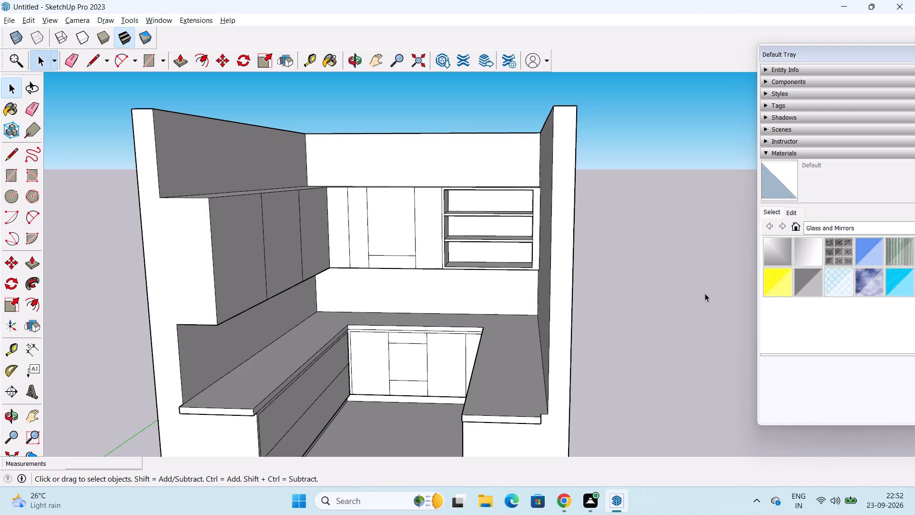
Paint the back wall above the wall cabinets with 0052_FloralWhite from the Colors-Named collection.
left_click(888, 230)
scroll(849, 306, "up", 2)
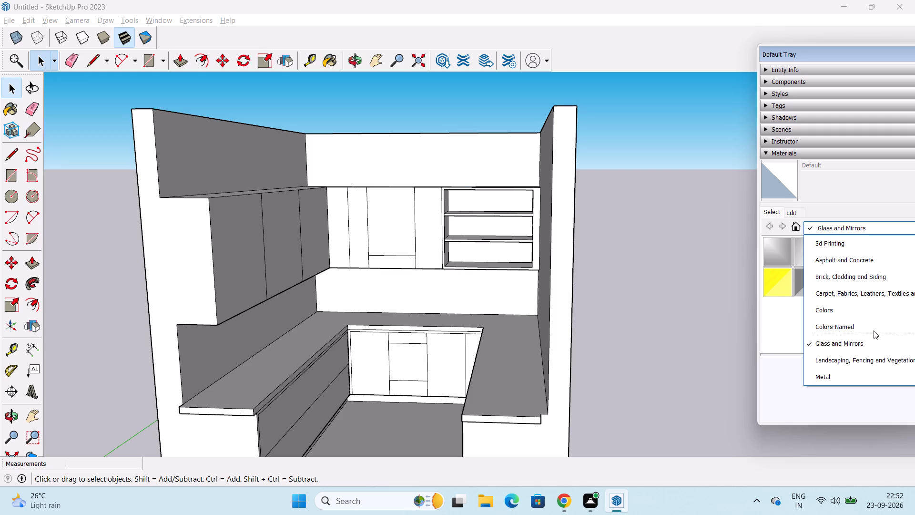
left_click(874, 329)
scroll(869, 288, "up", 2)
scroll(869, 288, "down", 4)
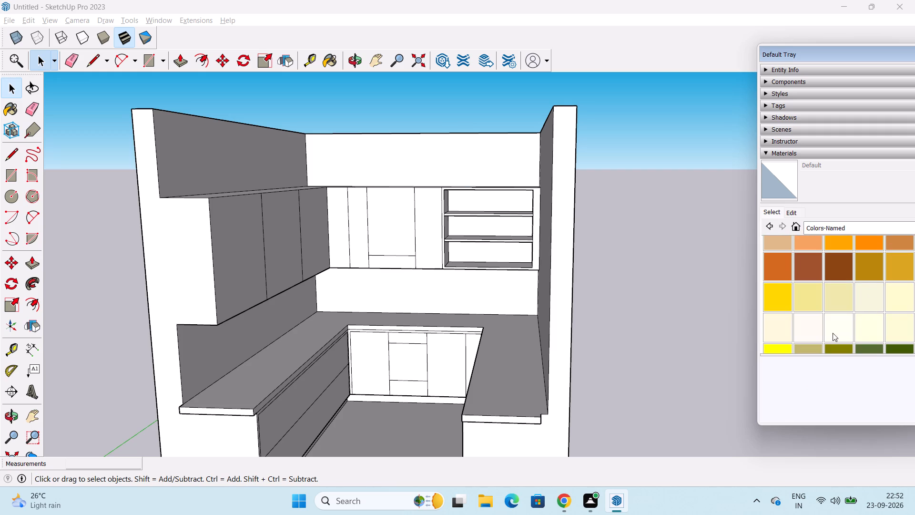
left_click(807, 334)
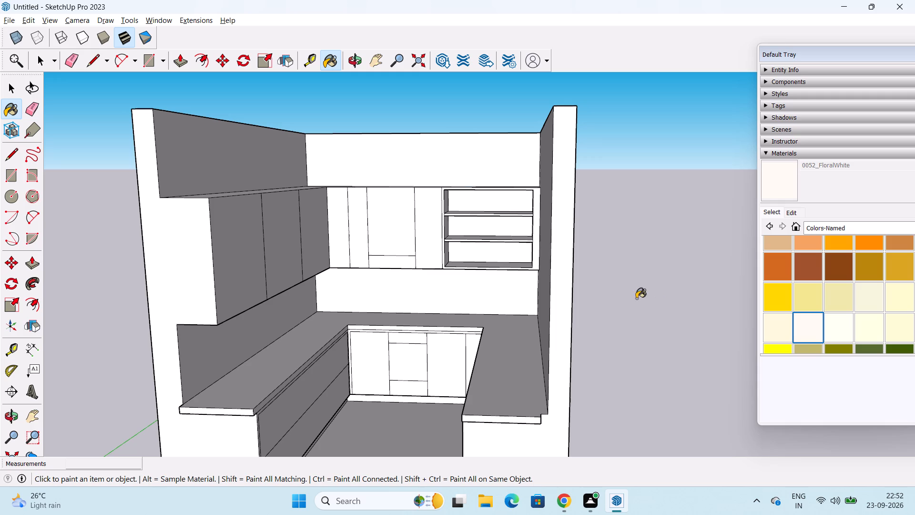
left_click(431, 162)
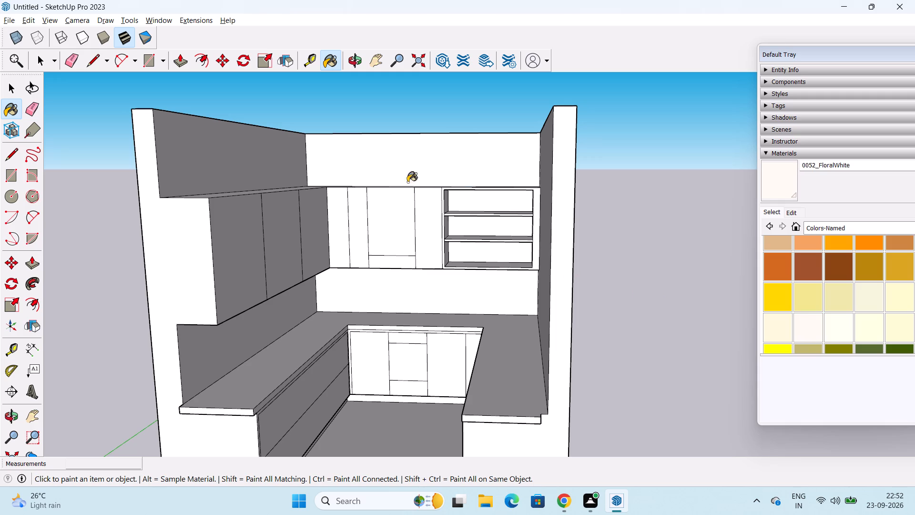
Paint the back and left walls above the wall cabinets and the cabinets' top surface with 0053_Ivory from the Colors-Named collection.
middle_click_drag(397, 198, 241, 340)
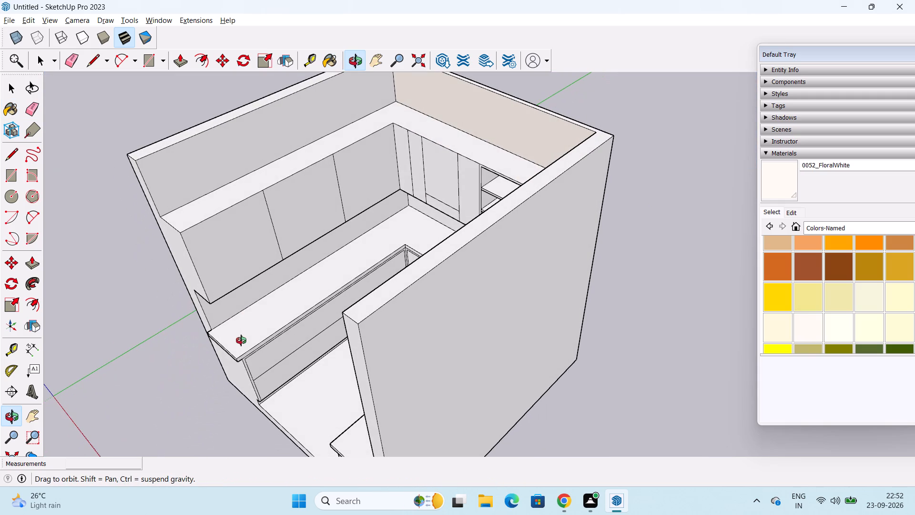
middle_click_drag(241, 340, 286, 331)
left_click(841, 330)
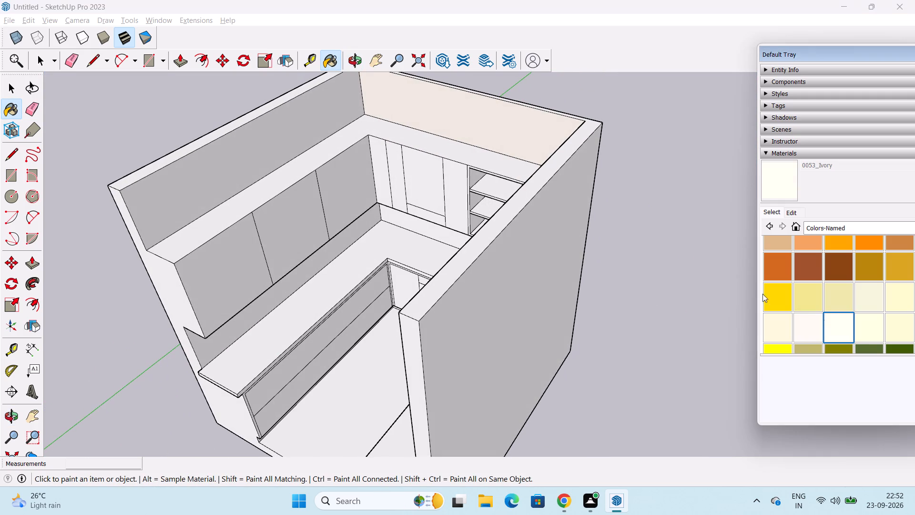
left_click(447, 111)
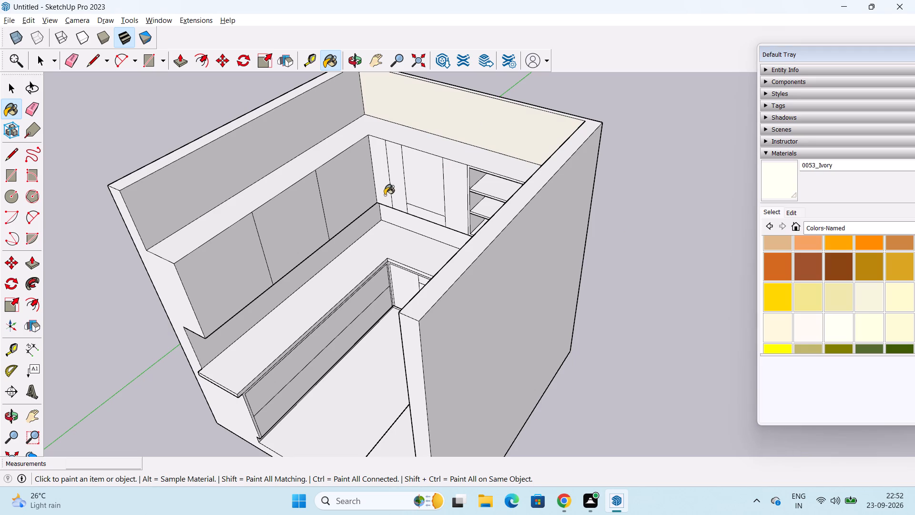
left_click(310, 122)
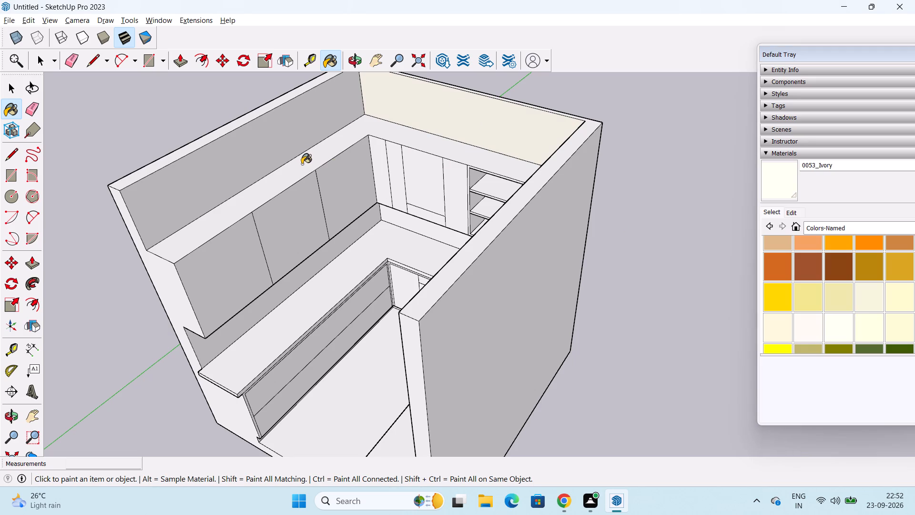
left_click(302, 164)
Paint the three left wall cabinet doors and the tall panels of the back wall cabinet with 0053_Ivory.
left_click(215, 270)
left_click(284, 242)
left_click(364, 195)
left_click(383, 163)
left_click(397, 166)
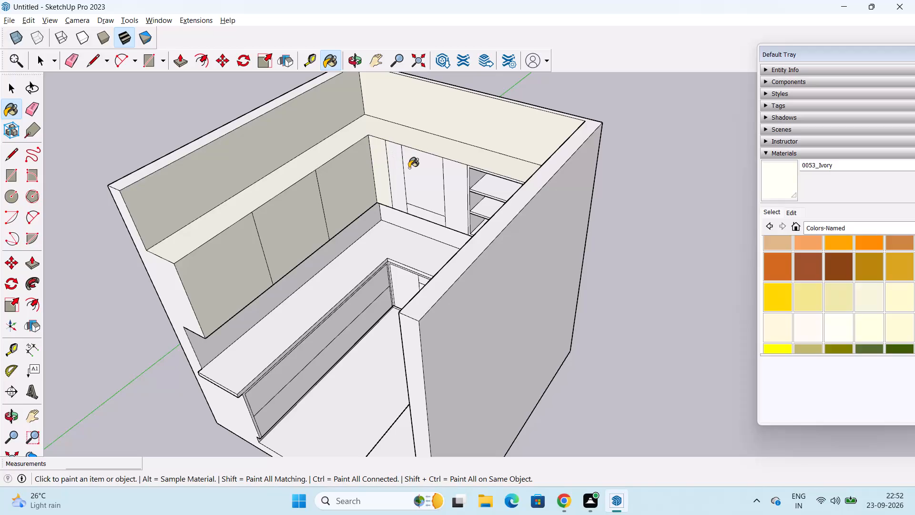
left_click(419, 171)
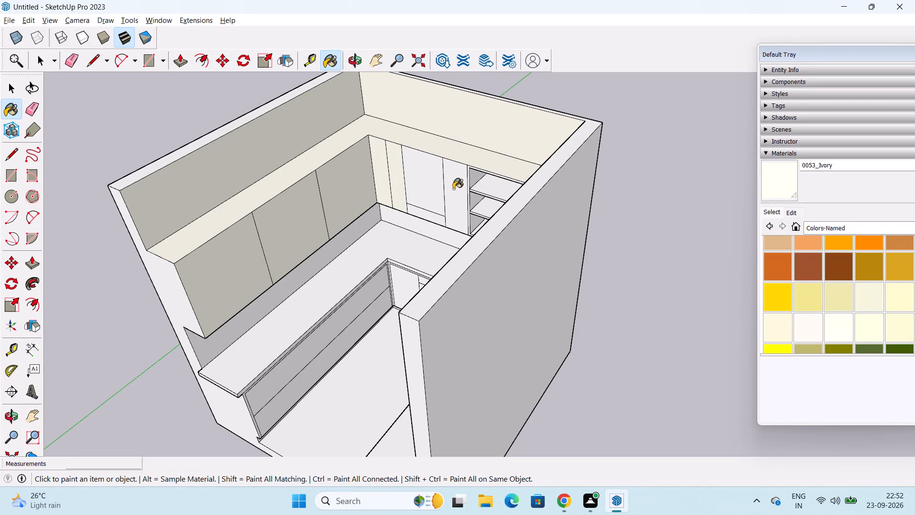
left_click(453, 189)
Paint the left wall's front end face, the left and back backsplashes and the countertop surface with 0053_Ivory.
middle_click_drag(459, 189, 501, 196)
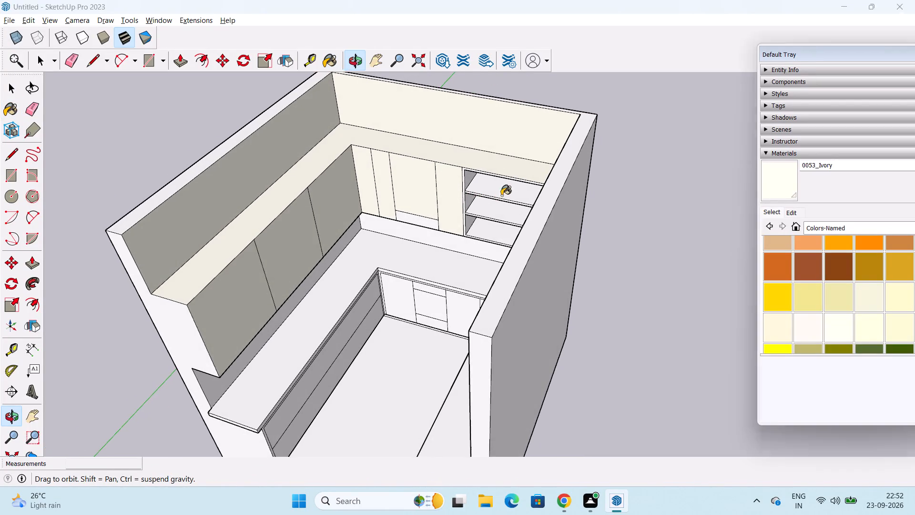
scroll(480, 187, "up", 2)
scroll(478, 182, "down", 2)
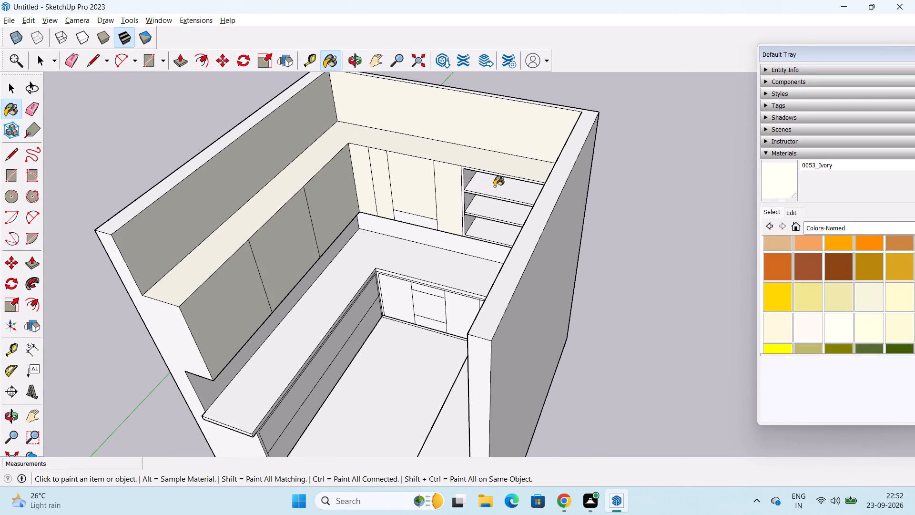
left_click(171, 328)
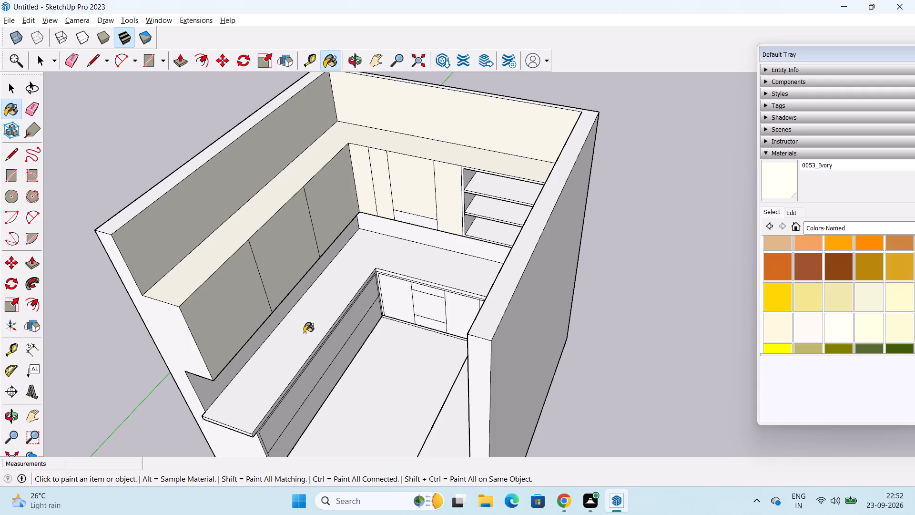
middle_click_drag(277, 368, 264, 258)
left_click(255, 300)
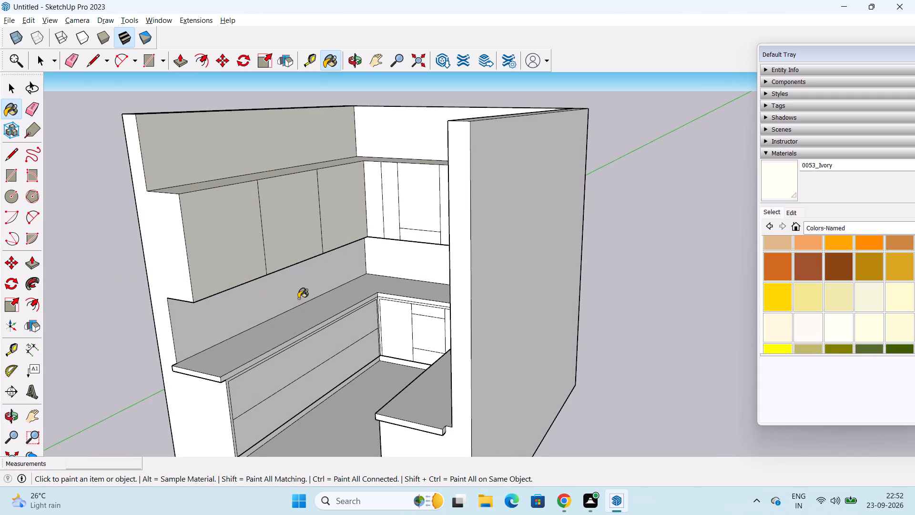
left_click(390, 262)
middle_click_drag(414, 275, 514, 295)
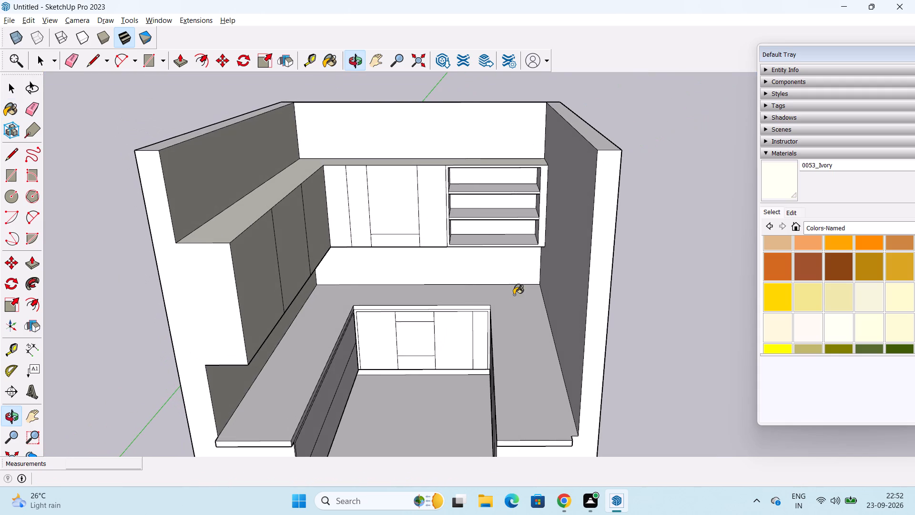
left_click(526, 334)
scroll(295, 344, "up", 2)
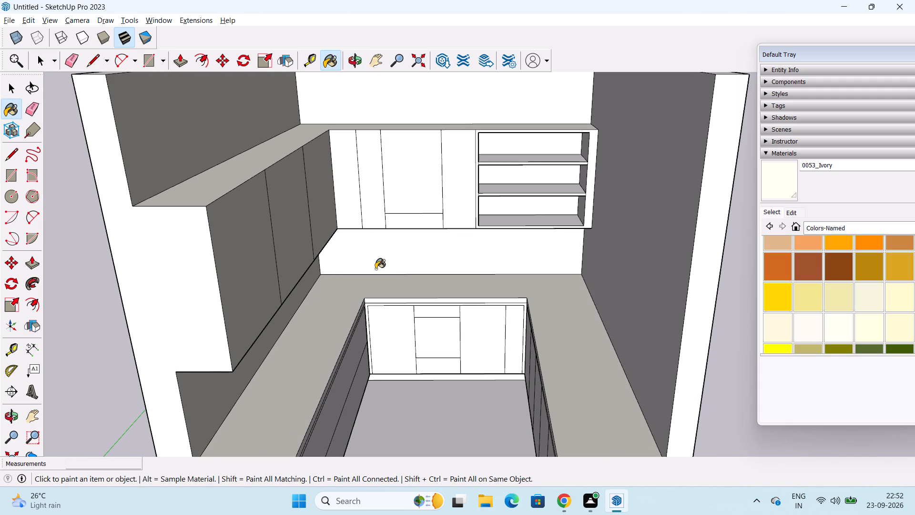
left_click(404, 247)
Apply 0053_Ivory to the left wall cabinets' underside, the left countertop's edges and underside, and the end face below it.
middle_click_drag(395, 245, 336, 371)
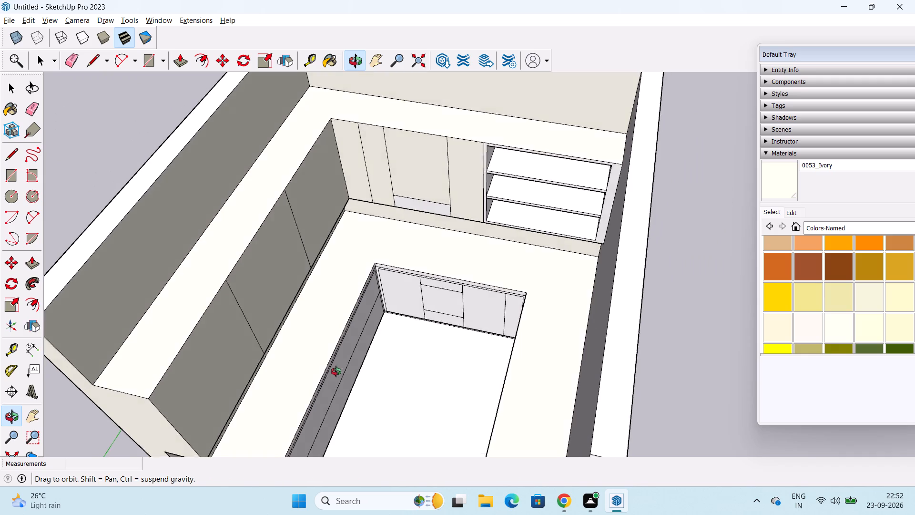
middle_click_drag(336, 371, 344, 160)
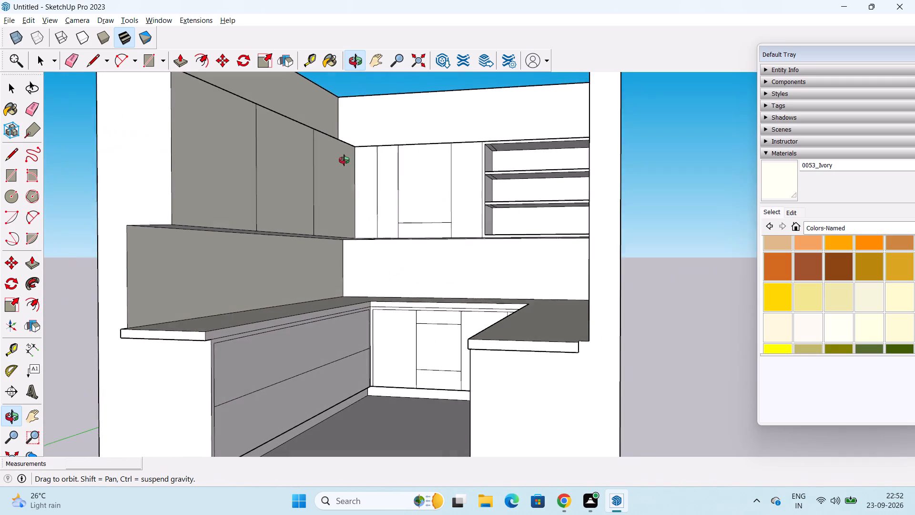
middle_click_drag(344, 160, 346, 158)
middle_click_drag(354, 293, 360, 220)
scroll(256, 224, "up", 3)
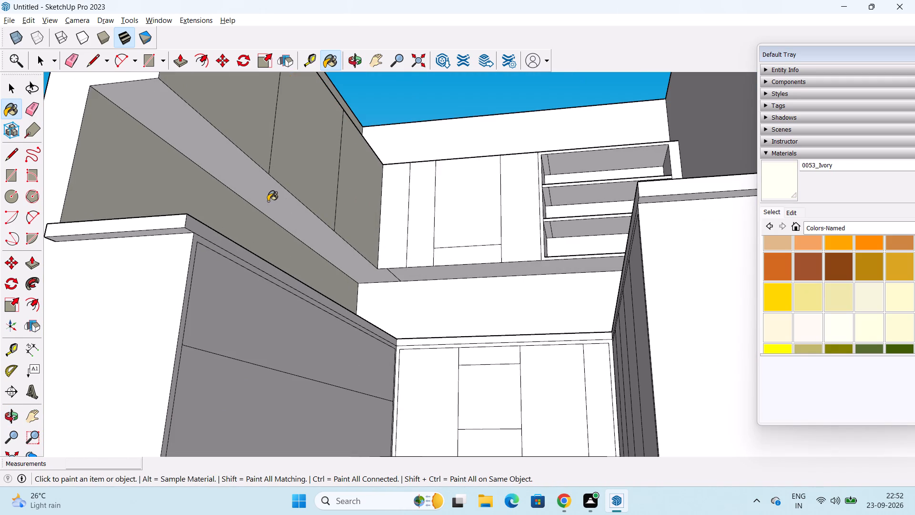
left_click(268, 185)
left_click(223, 245)
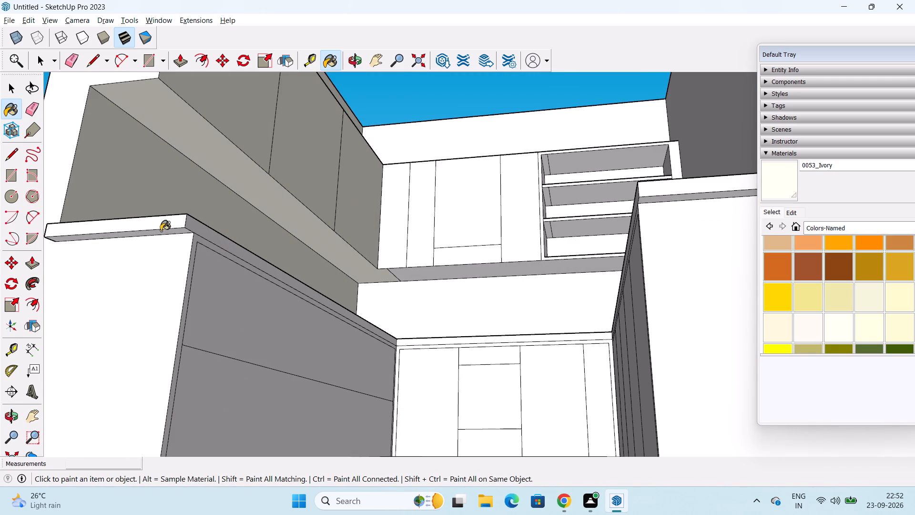
left_click(161, 222)
left_click(175, 233)
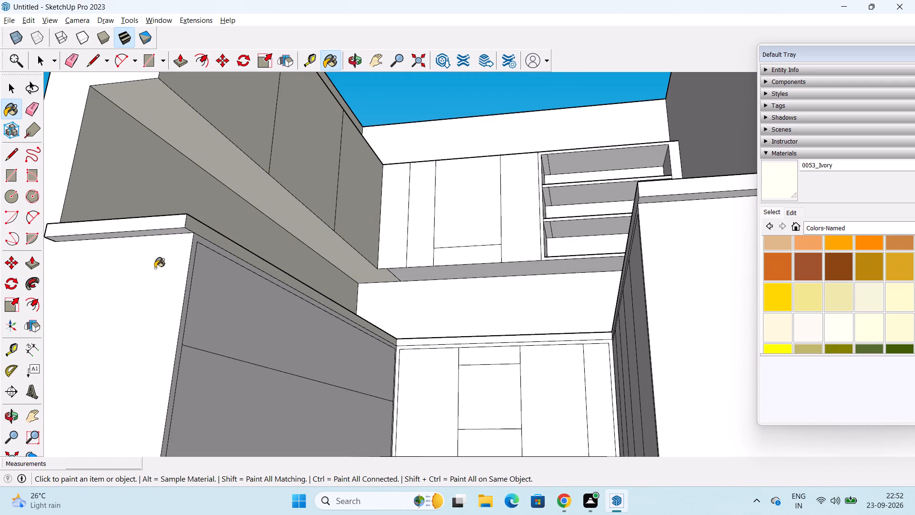
left_click(155, 268)
Paint the left, back and right base cabinet plinths with 0053_Ivory.
scroll(189, 260, "down", 3)
middle_click_drag(295, 293, 249, 329)
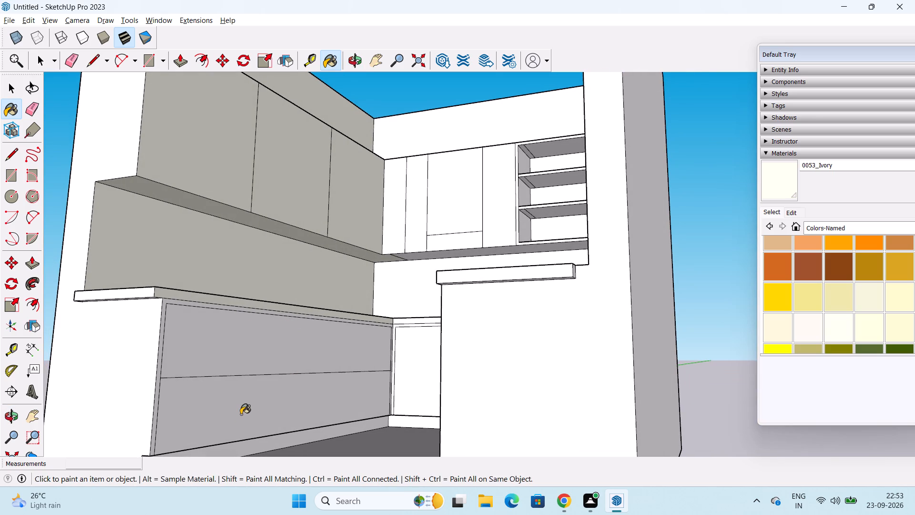
middle_click_drag(238, 412, 337, 270, "shift")
left_click(273, 302)
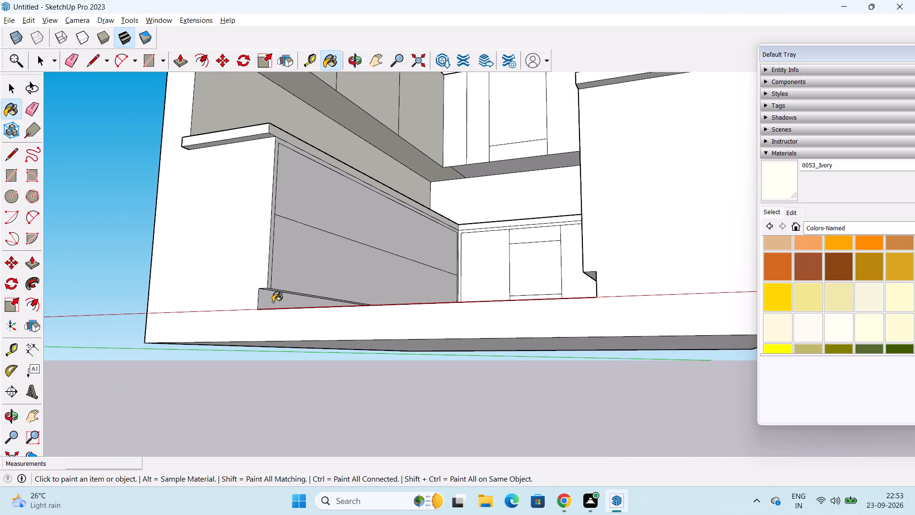
scroll(277, 298, "up", 2)
middle_click_drag(277, 298, 310, 336)
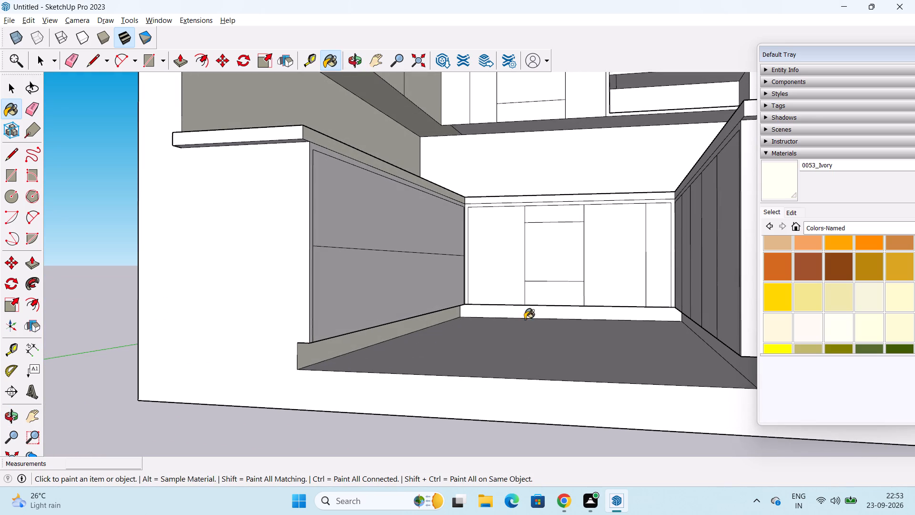
left_click(598, 310)
middle_click_drag(634, 335, 678, 339)
middle_click_drag(678, 339, 558, 345, "shift")
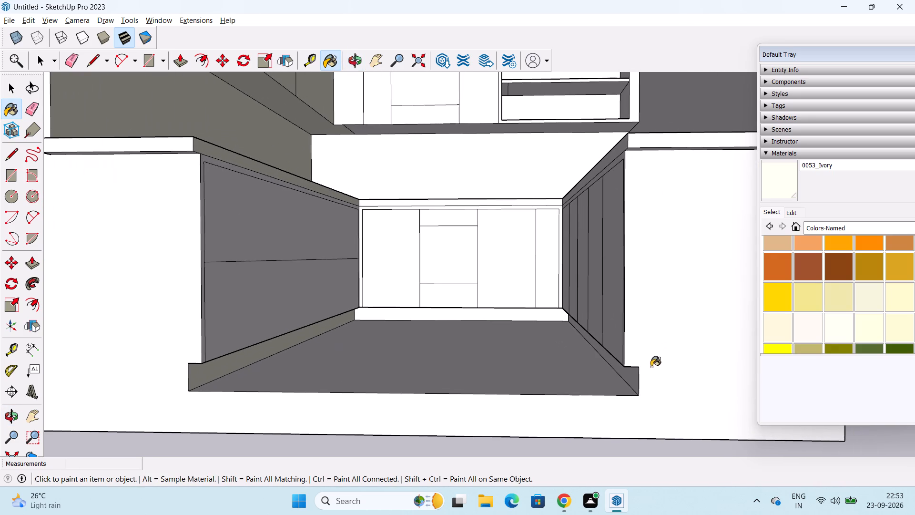
left_click(633, 380)
Paint the front end face of the right countertop with 0053_Ivory.
scroll(621, 219, "down", 2)
middle_click_drag(617, 200, 556, 334)
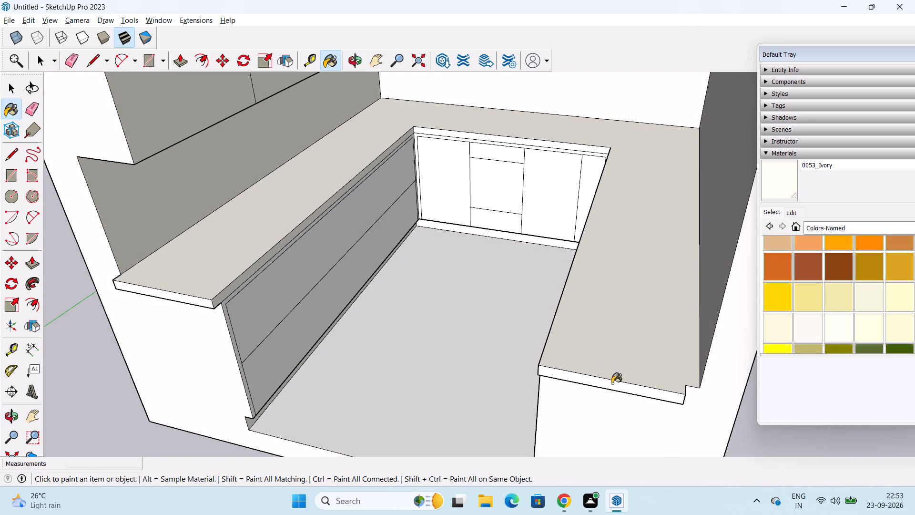
left_click(620, 390)
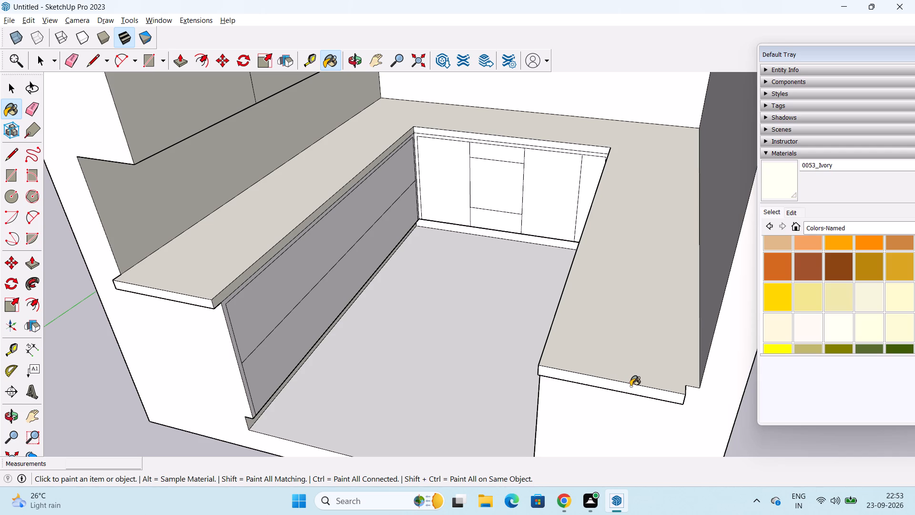
left_click(630, 386)
Paint the two long drawer fronts of the left base cabinet with Wood Veneer 01 from the Wood materials.
middle_click_drag(630, 386, 463, 333)
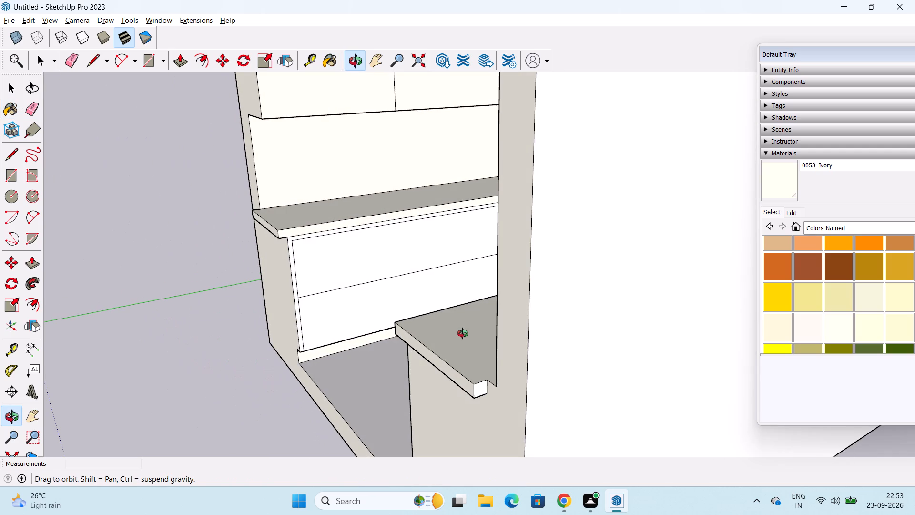
middle_click_drag(463, 333, 530, 367)
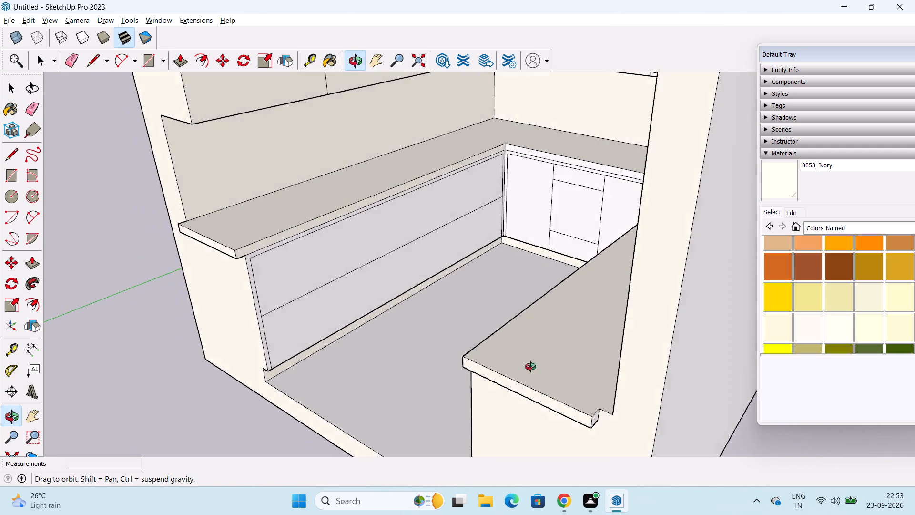
middle_click_drag(530, 367, 588, 346)
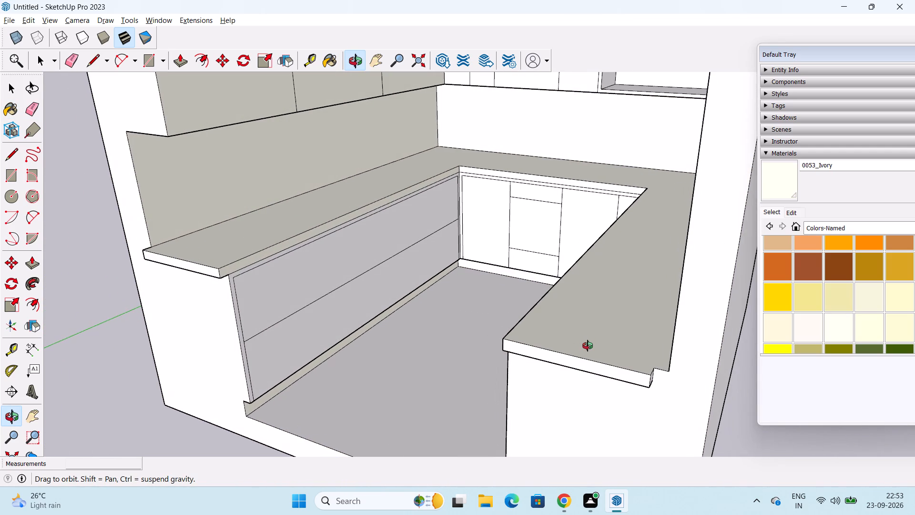
middle_click_drag(588, 346, 609, 350)
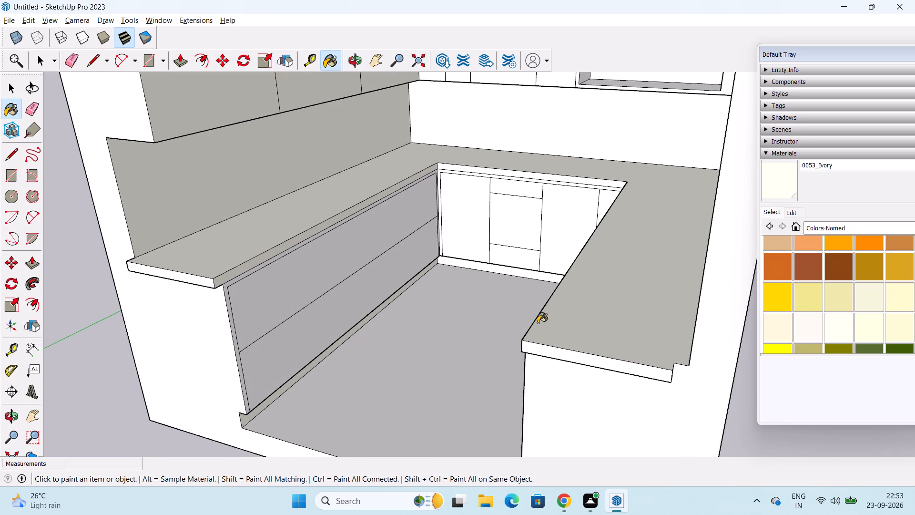
middle_click_drag(529, 317, 495, 335, "shift")
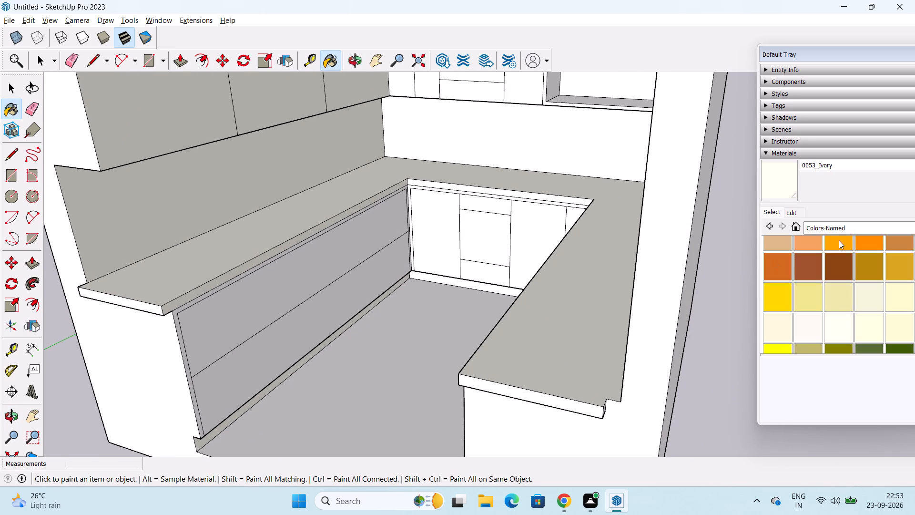
left_click(862, 224)
scroll(820, 356, "down", 6)
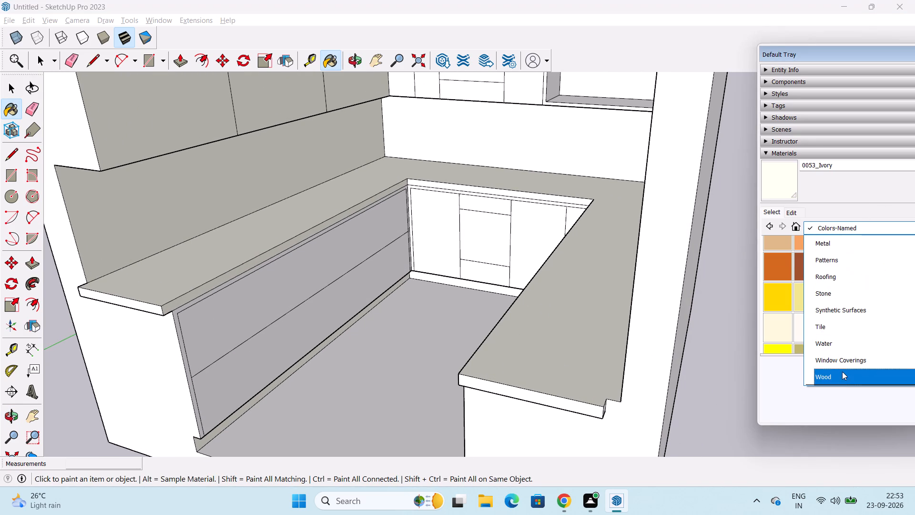
left_click(844, 374)
left_click(893, 278)
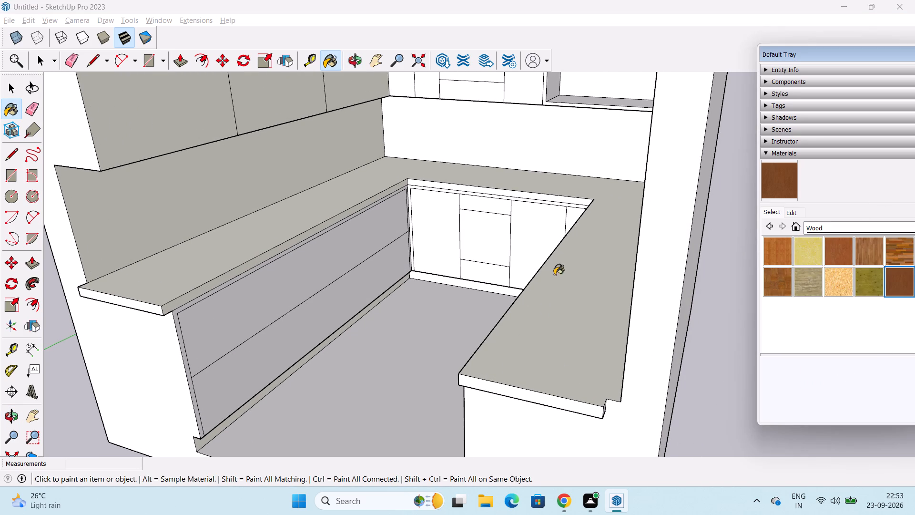
left_click(264, 282)
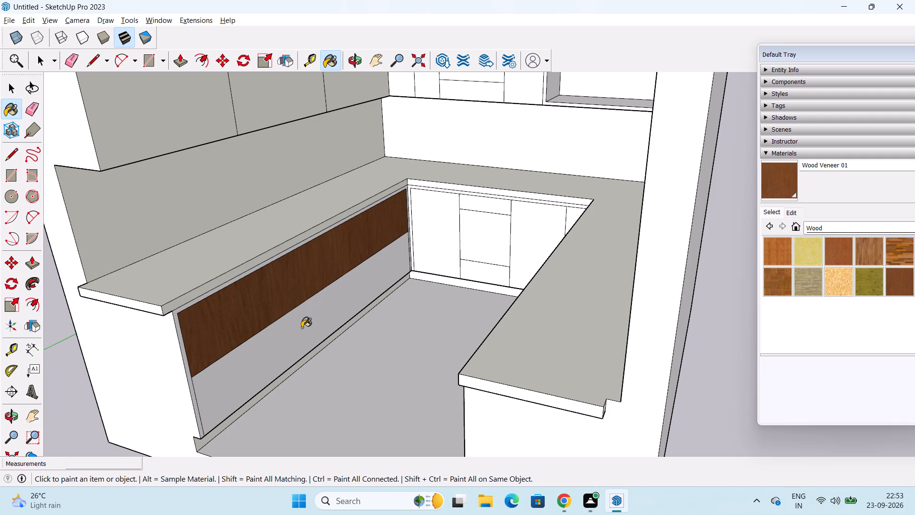
left_click(289, 338)
Paint the frame around the left base cabinet's drawer fronts with Wood Veneer 01.
middle_click_drag(289, 326, 266, 330)
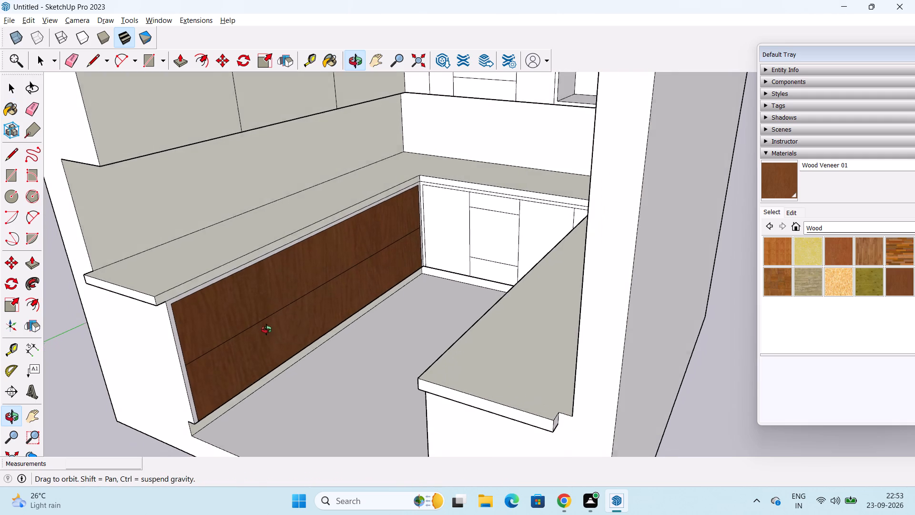
middle_click_drag(266, 330, 266, 330)
scroll(255, 306, "up", 4)
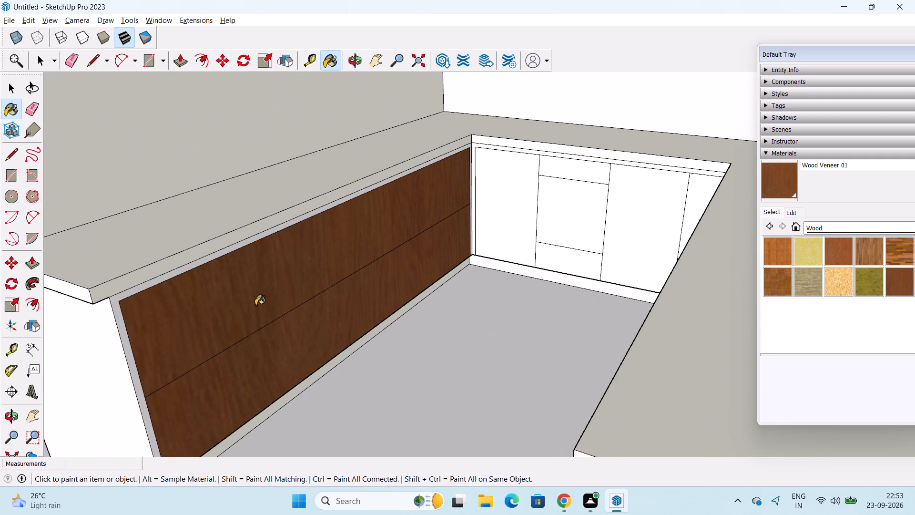
middle_click_drag(260, 312, 238, 291)
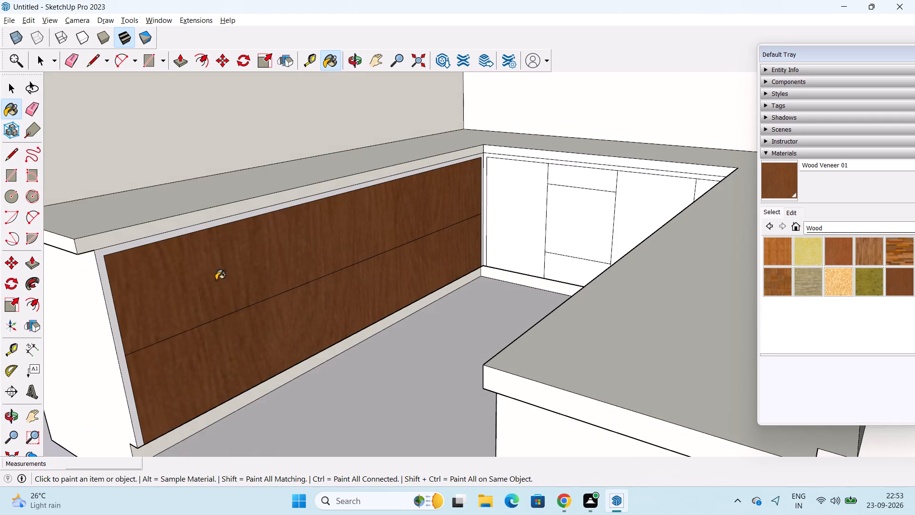
scroll(214, 279, "up", 5)
scroll(221, 258, "down", 1)
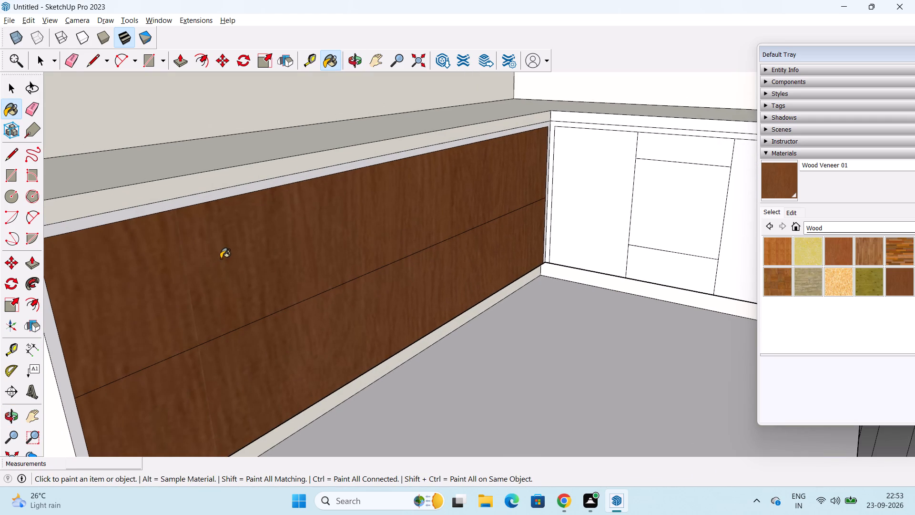
left_click(160, 213)
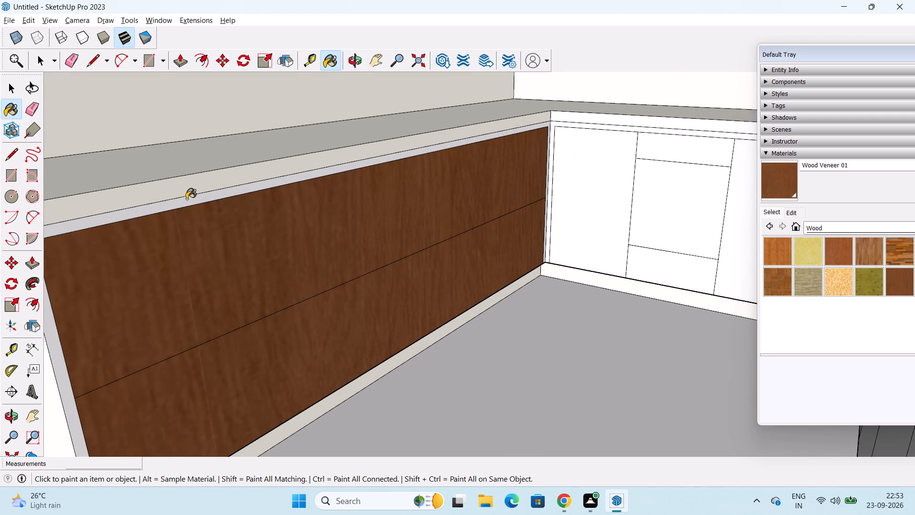
left_click(186, 199)
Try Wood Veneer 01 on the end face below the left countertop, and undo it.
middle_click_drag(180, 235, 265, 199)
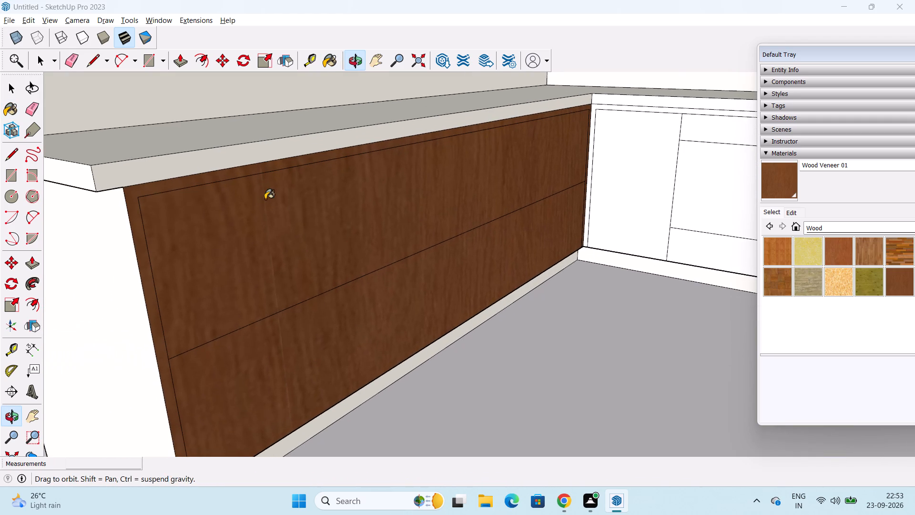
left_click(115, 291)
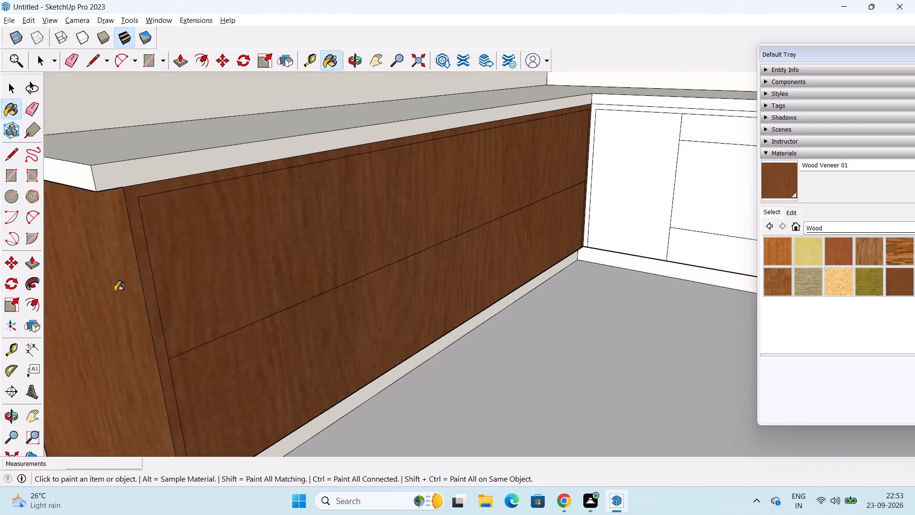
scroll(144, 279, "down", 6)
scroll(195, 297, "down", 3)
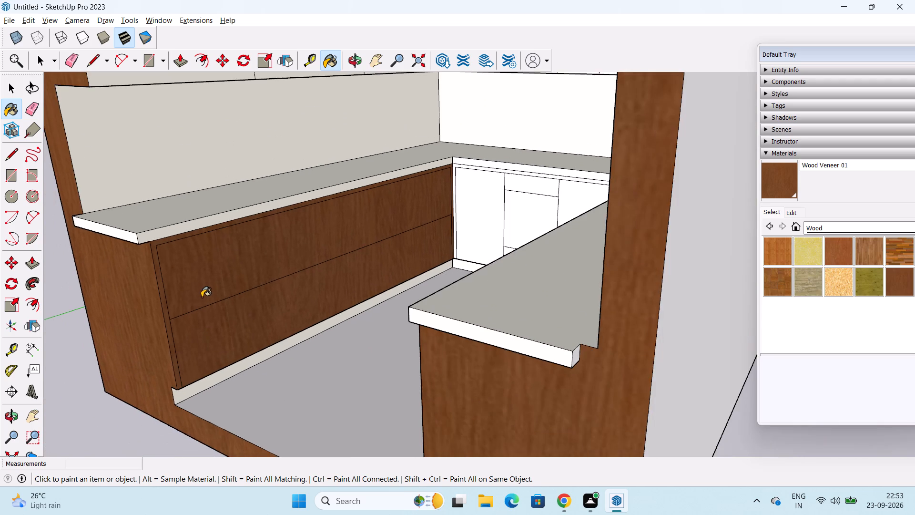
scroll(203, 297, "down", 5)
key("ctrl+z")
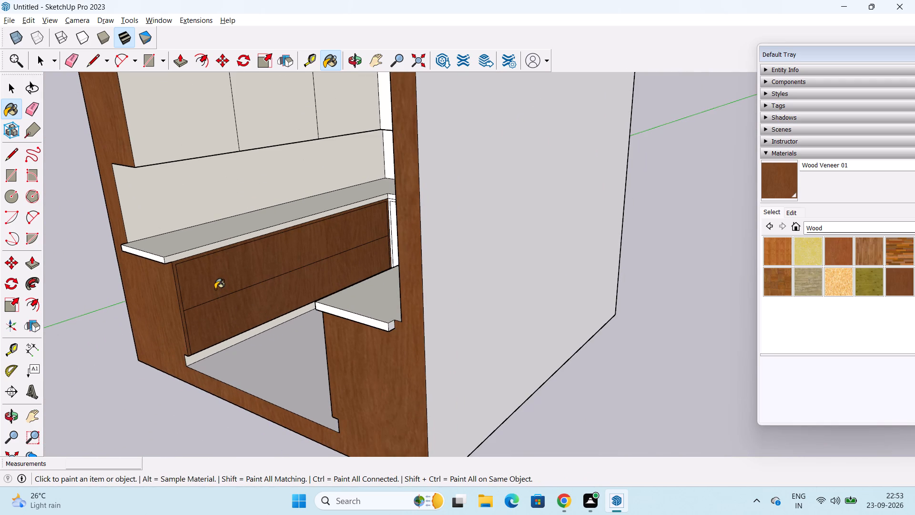
Paint the back base cabinet's frame and fronts with Wood Veneer 01, leaving out the square panel in the middle.
middle_click_drag(218, 289, 235, 288)
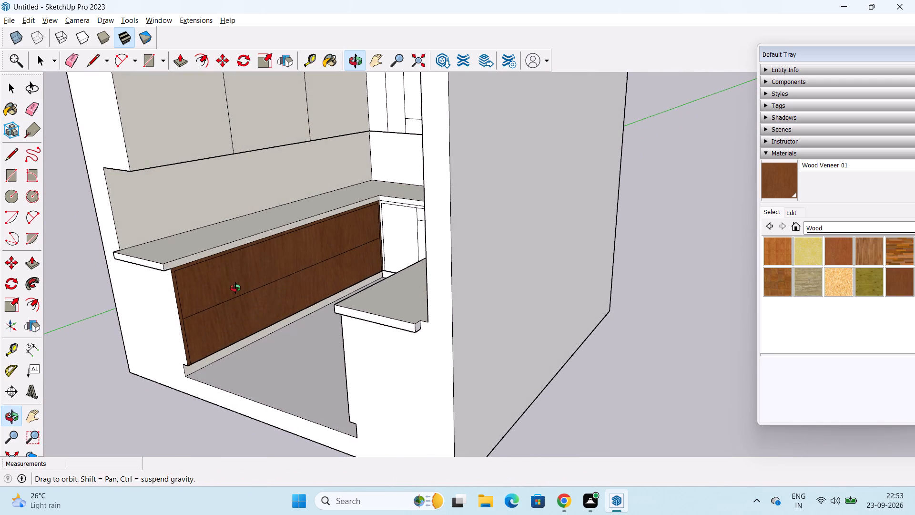
middle_click_drag(235, 288, 340, 287)
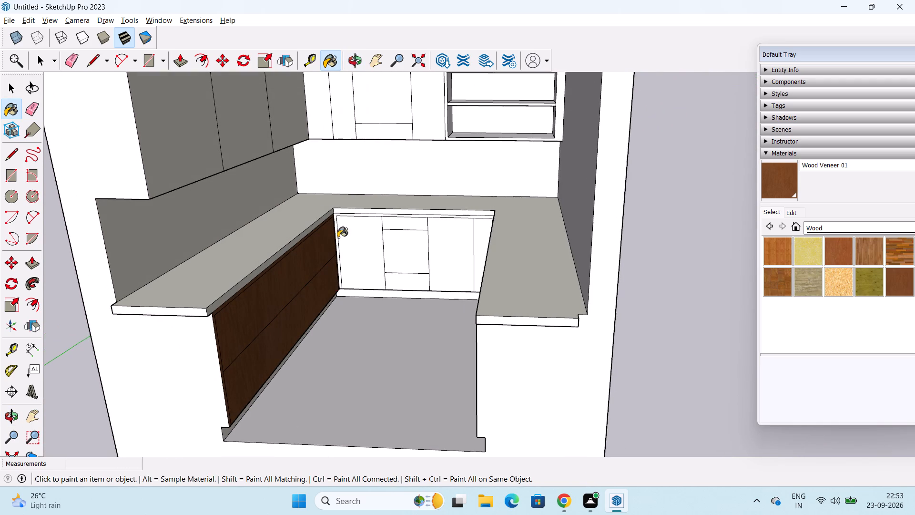
scroll(347, 231, "up", 4)
left_click(330, 230)
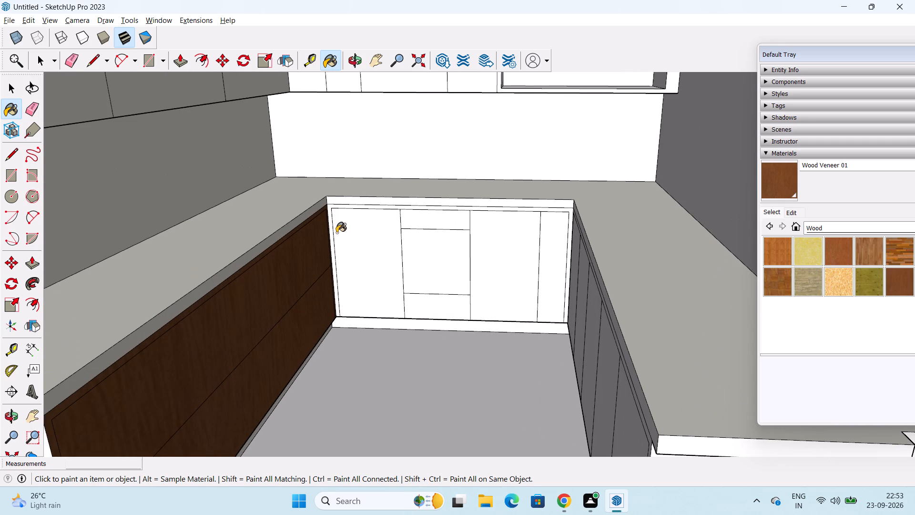
left_click(330, 227)
left_click(356, 240)
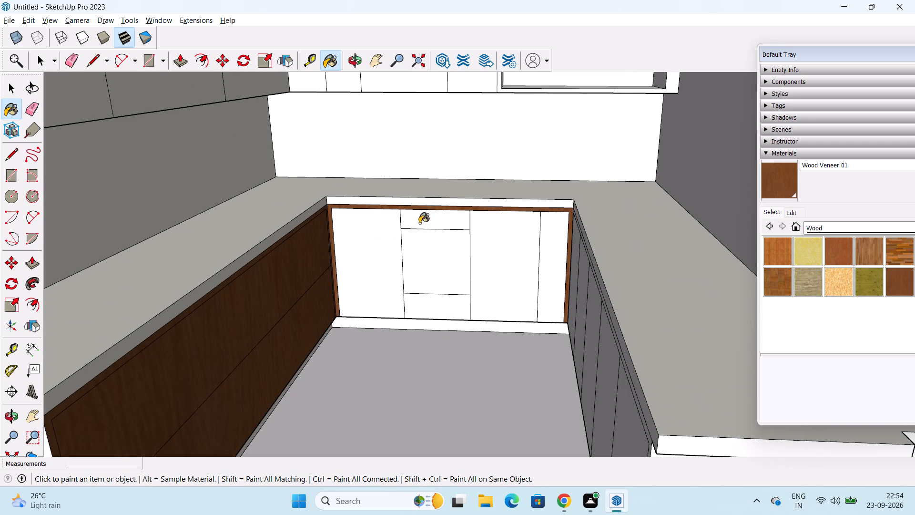
left_click(419, 223)
left_click(445, 306)
left_click(501, 280)
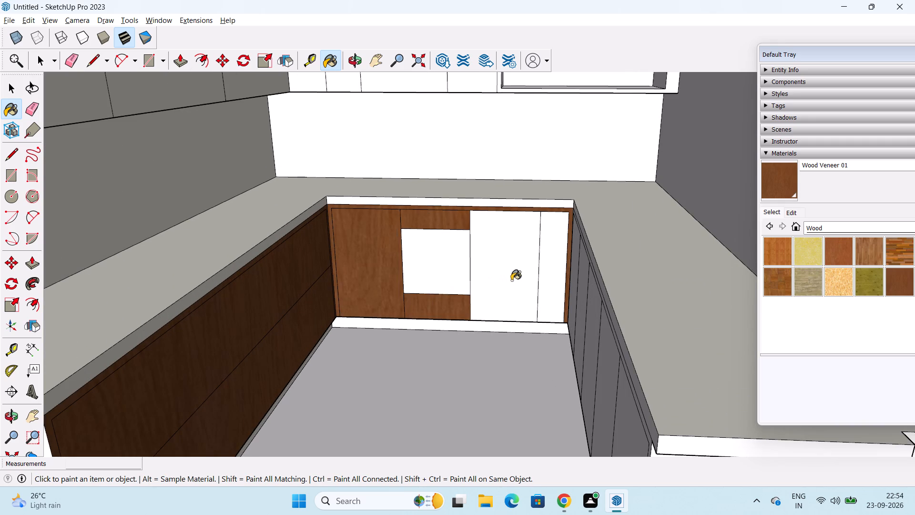
left_click(552, 266)
Paint the five door fronts and the surrounding frame of the right base cabinet with Wood Veneer 01.
middle_click_drag(568, 267, 616, 264)
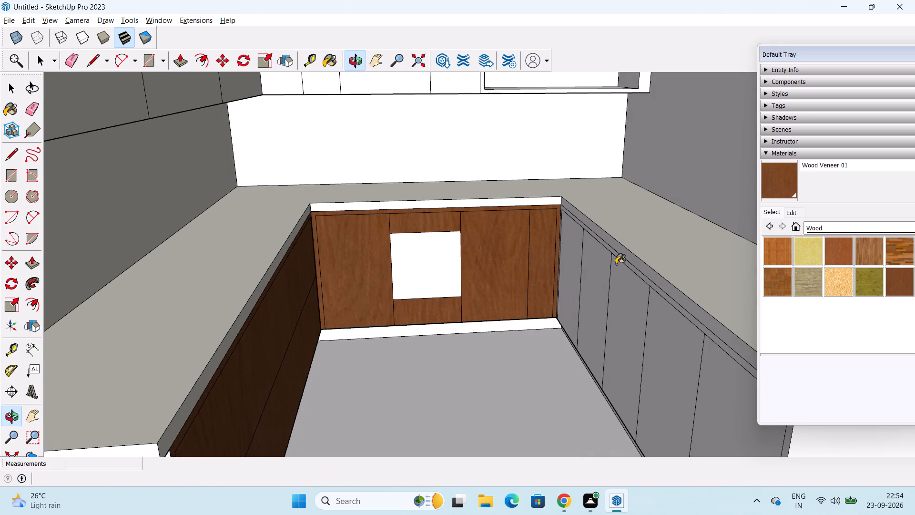
middle_click_drag(610, 257, 548, 263, "shift")
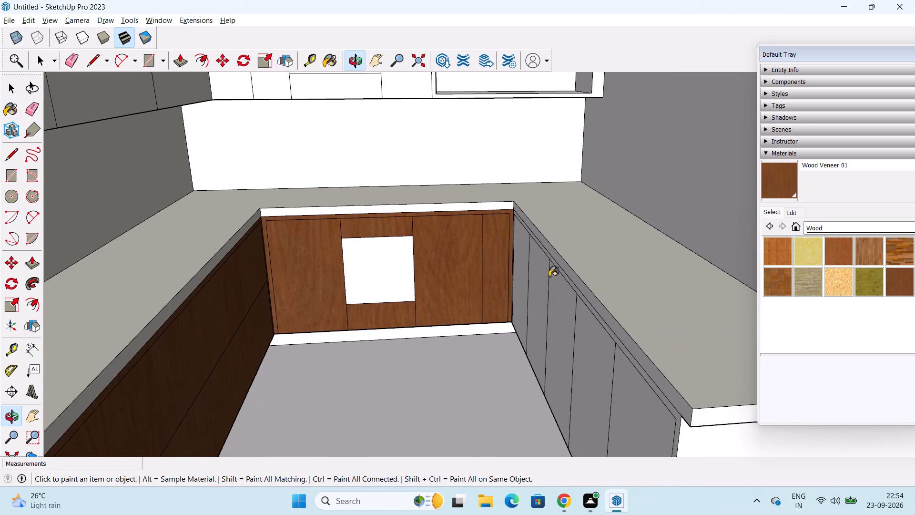
middle_click_drag(582, 343, 601, 313)
left_click(509, 274)
left_click(540, 283)
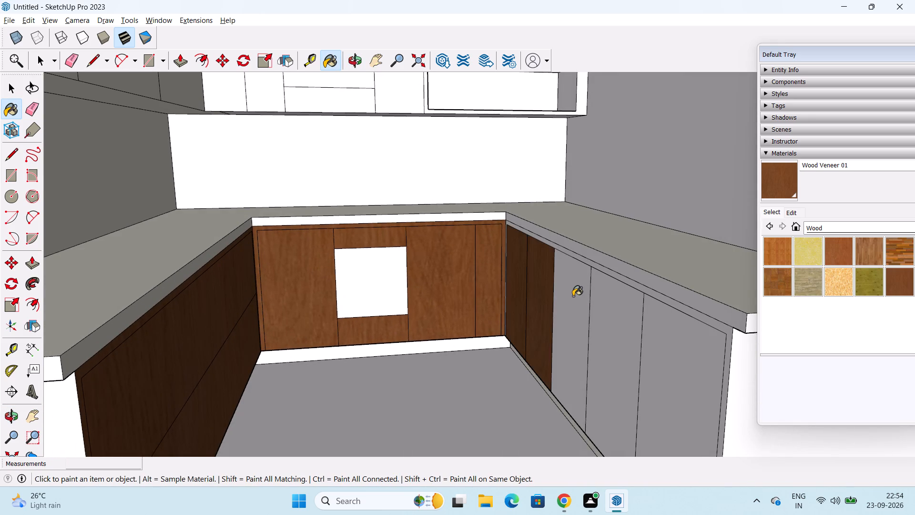
left_click(573, 296)
left_click(613, 316)
left_click(662, 342)
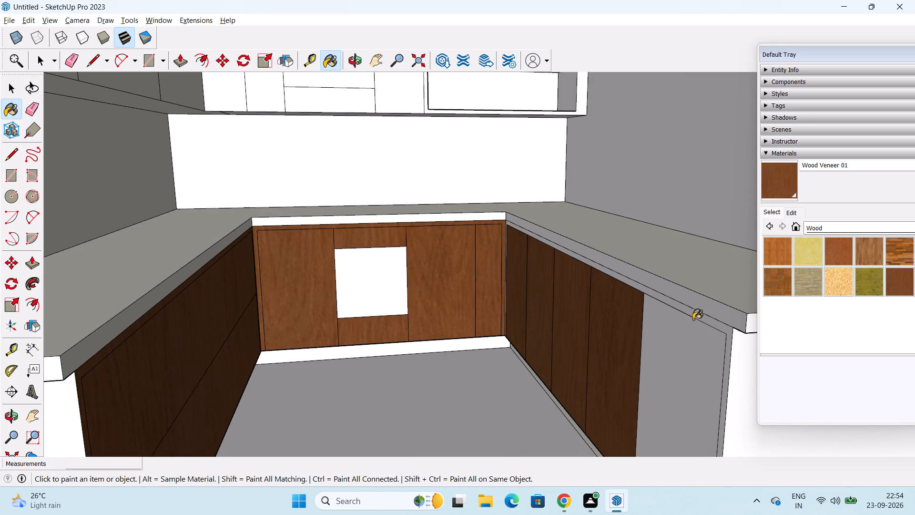
left_click(693, 316)
Examine the veneered base cabinets on all sides of the kitchen, from outside and inside.
middle_click_drag(693, 316, 792, 349)
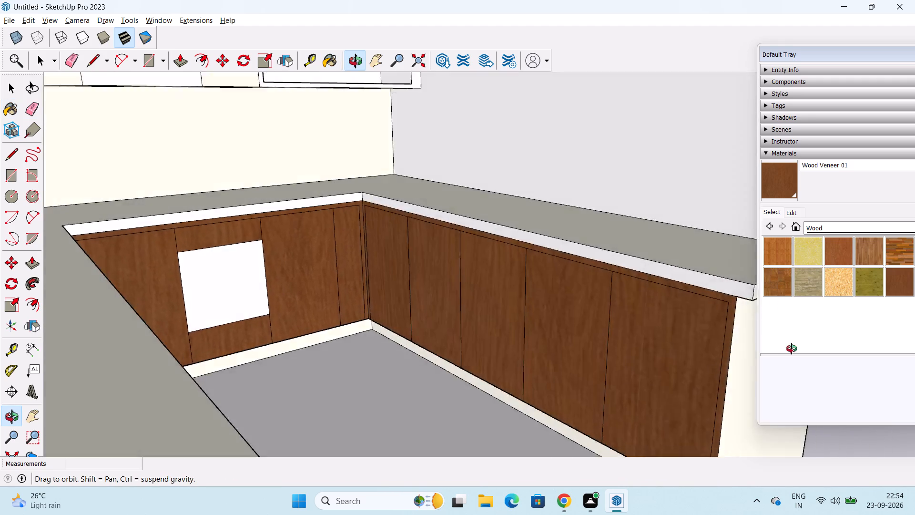
middle_click_drag(792, 349, 823, 330)
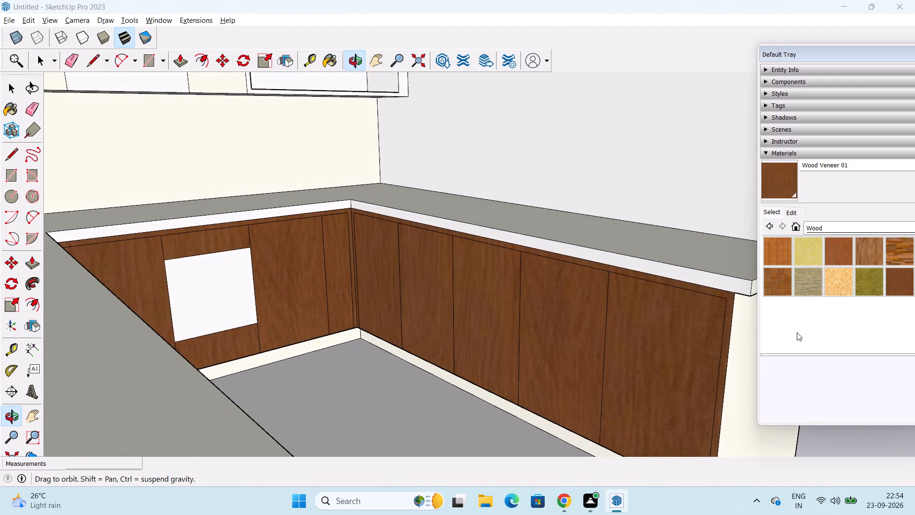
middle_click_drag(615, 313, 742, 324)
middle_click_drag(742, 324, 352, 312)
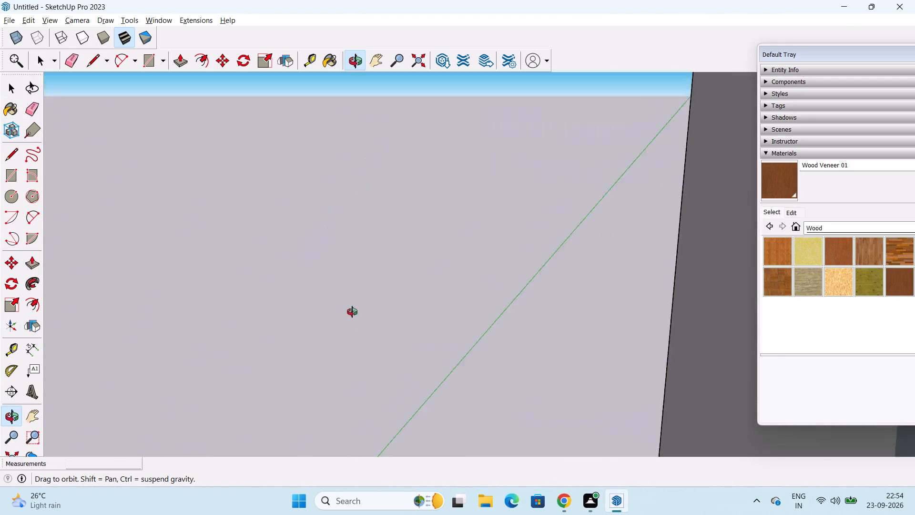
middle_click_drag(352, 312, 388, 220)
left_click(419, 65)
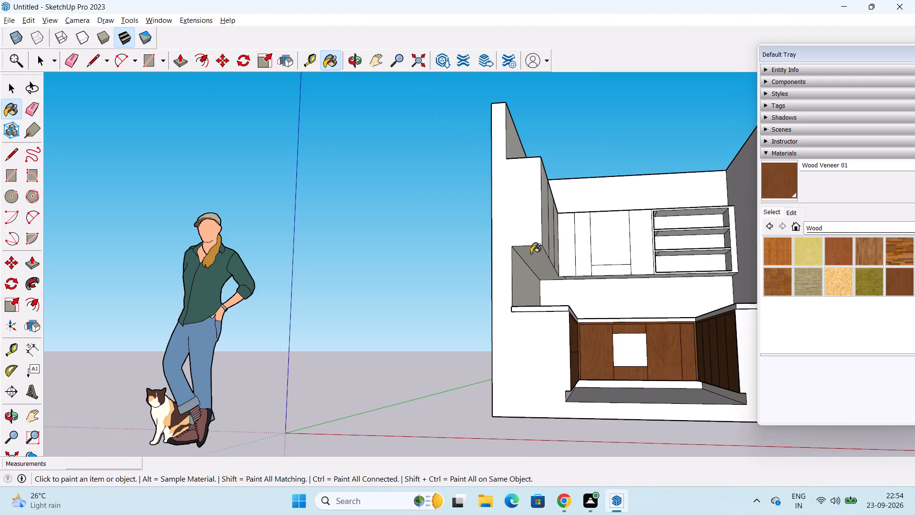
middle_click_drag(621, 304, 651, 425)
middle_click_drag(651, 359, 764, 418)
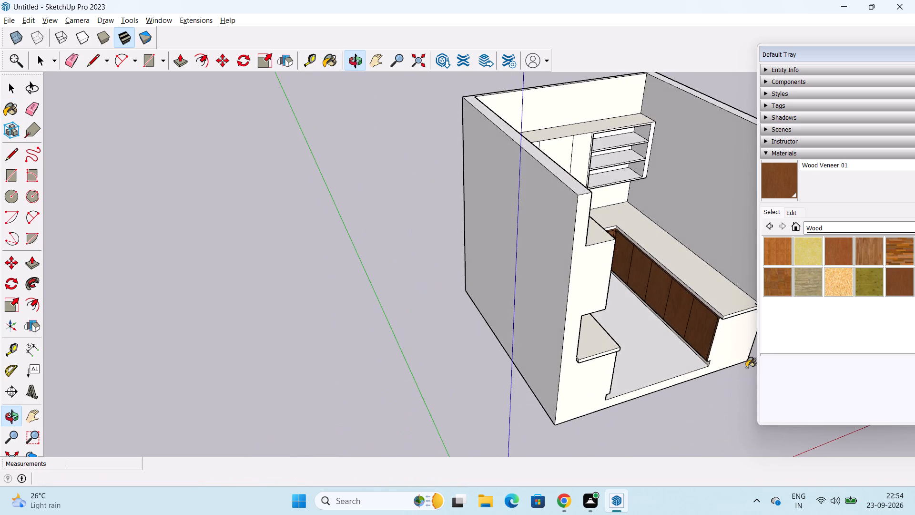
middle_click_drag(640, 280, 720, 307)
scroll(652, 204, "up", 11)
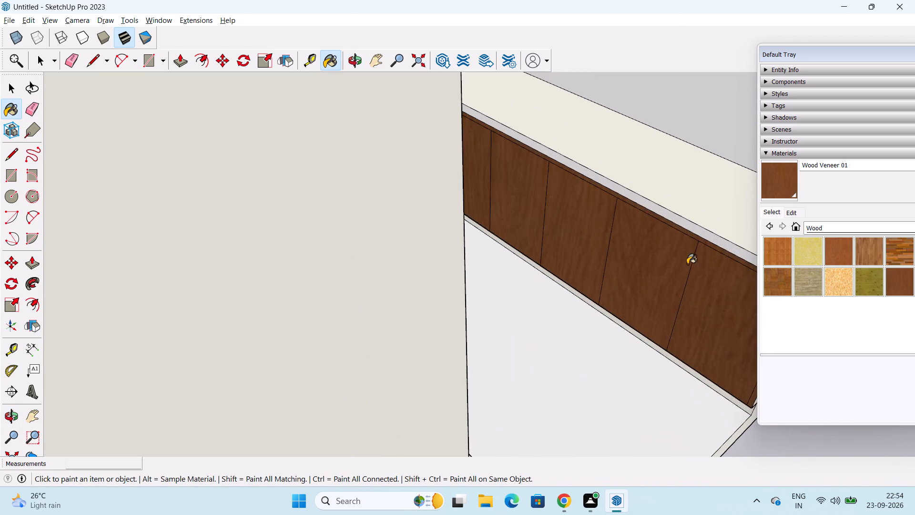
middle_click_drag(687, 264, 484, 202)
middle_click_drag(522, 270, 579, 227)
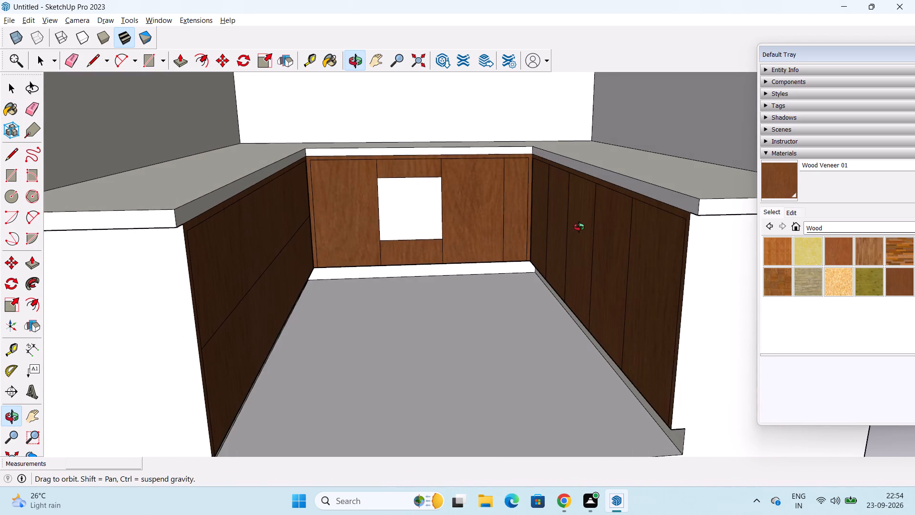
Paint the front edge of the countertop above the right base cabinet with the named color 0053_Ivory.
middle_click_drag(579, 227, 448, 371)
middle_click_drag(407, 270, 531, 295)
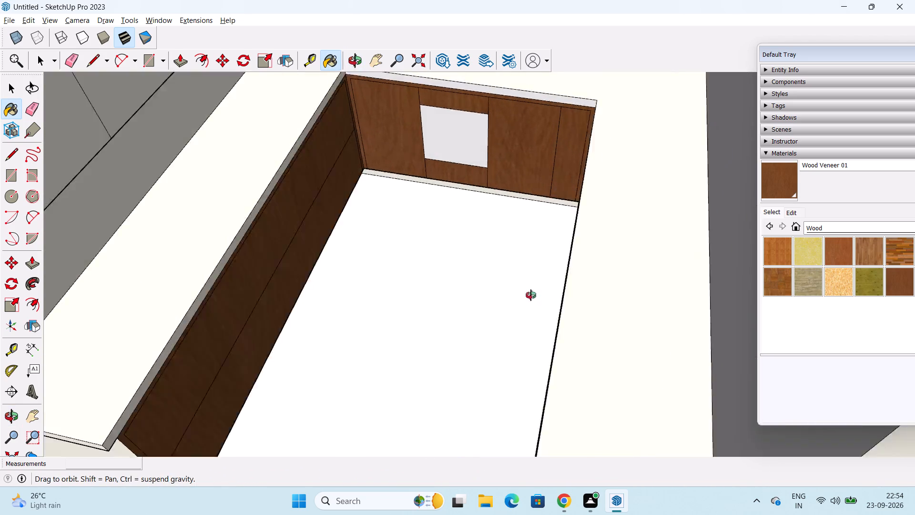
middle_click_drag(531, 295, 580, 305)
middle_click_drag(501, 300, 675, 234)
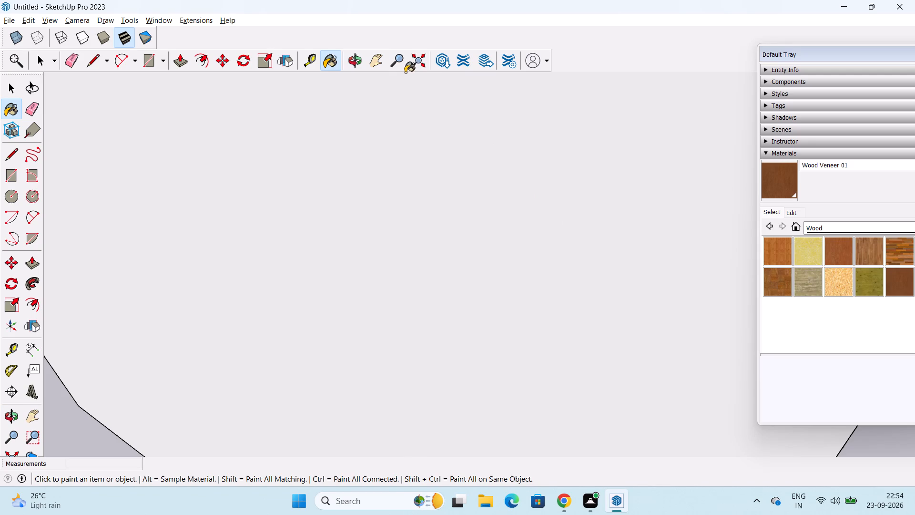
left_click_drag(417, 61, 417, 65)
middle_click_drag(424, 192, 588, 246)
middle_click_drag(407, 227, 489, 221)
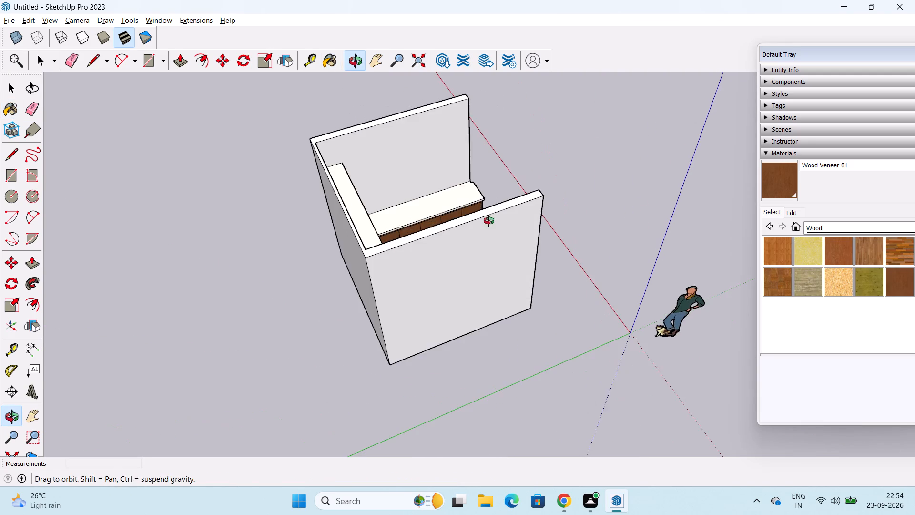
middle_click_drag(489, 221, 489, 221)
scroll(455, 203, "up", 12)
middle_click_drag(443, 275, 448, 252)
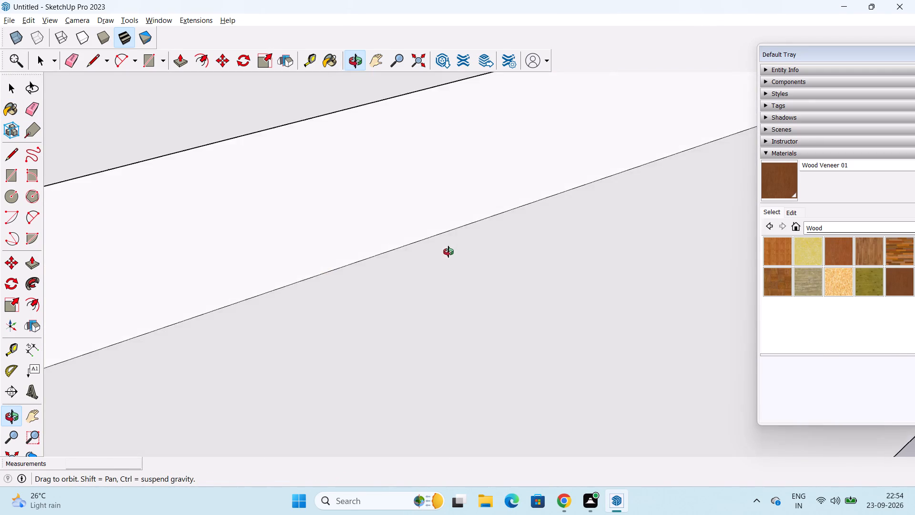
middle_click_drag(448, 252, 524, 280)
scroll(385, 295, "up", 7)
middle_click_drag(389, 275, 376, 228)
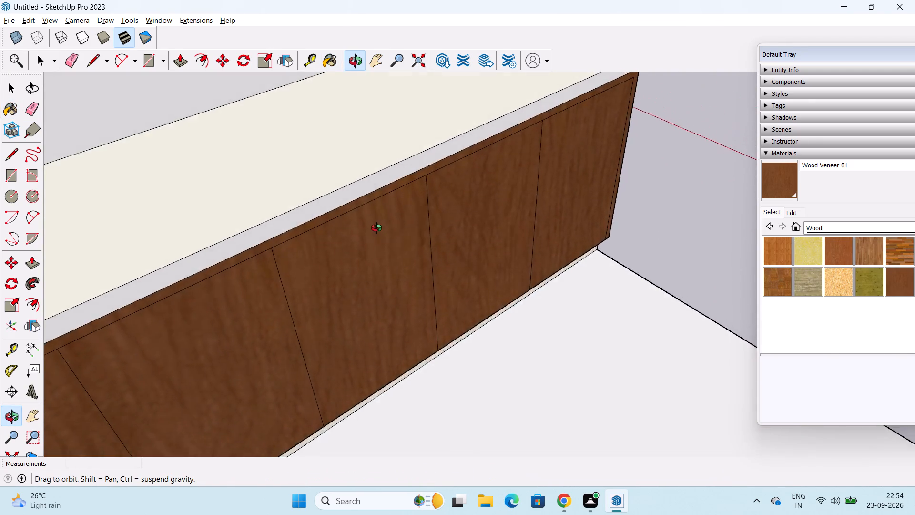
middle_click_drag(376, 228, 334, 188)
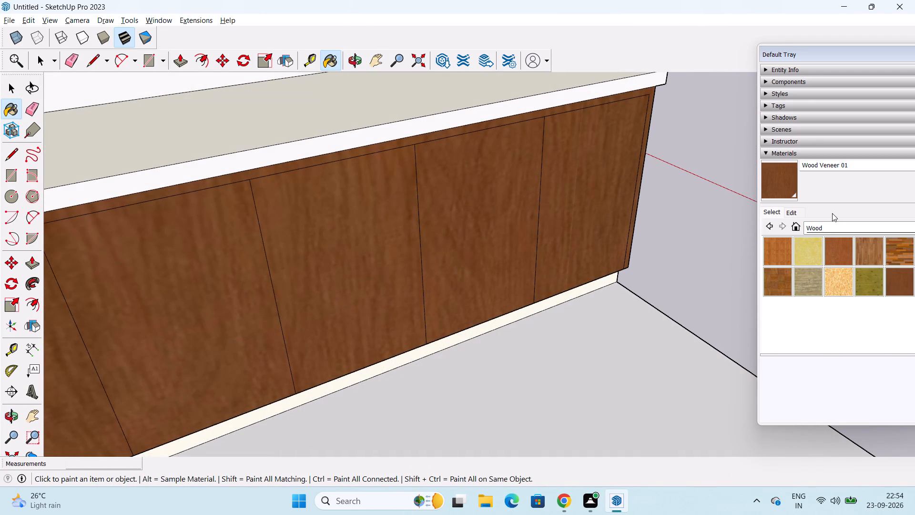
left_click(848, 223)
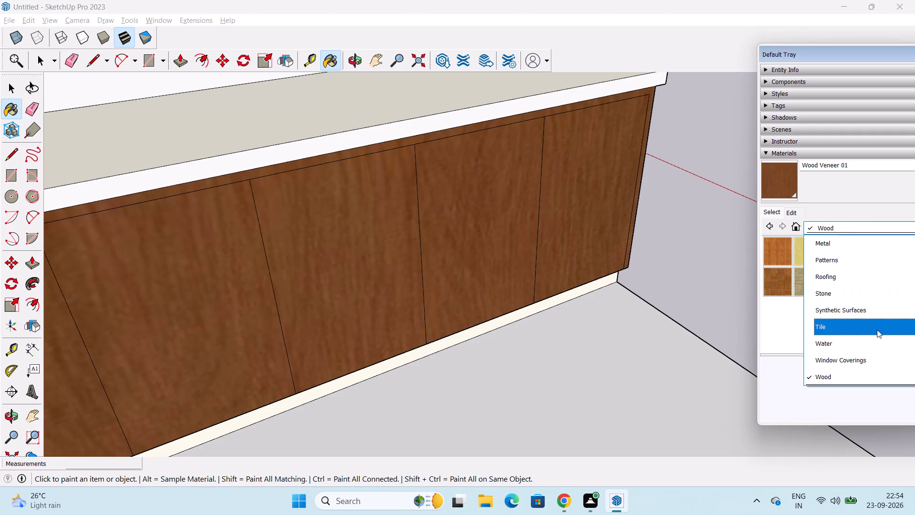
scroll(857, 298, "up", 1)
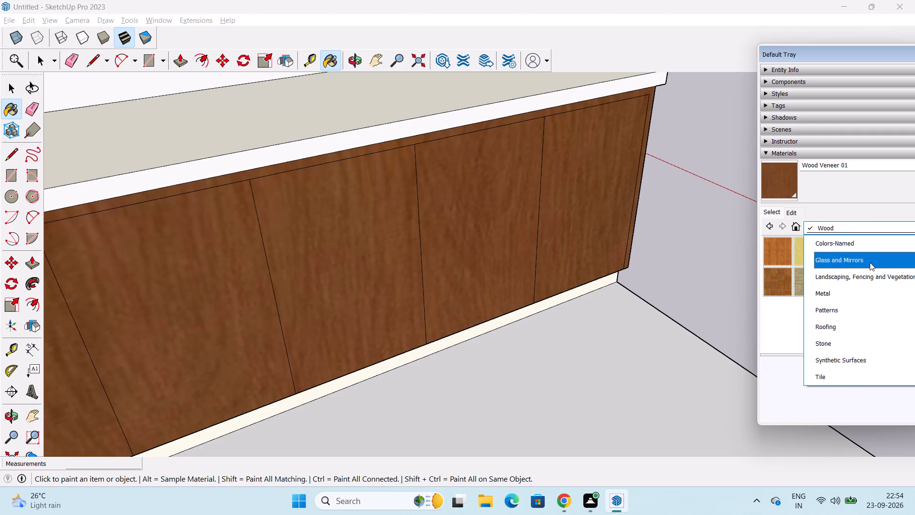
left_click(874, 245)
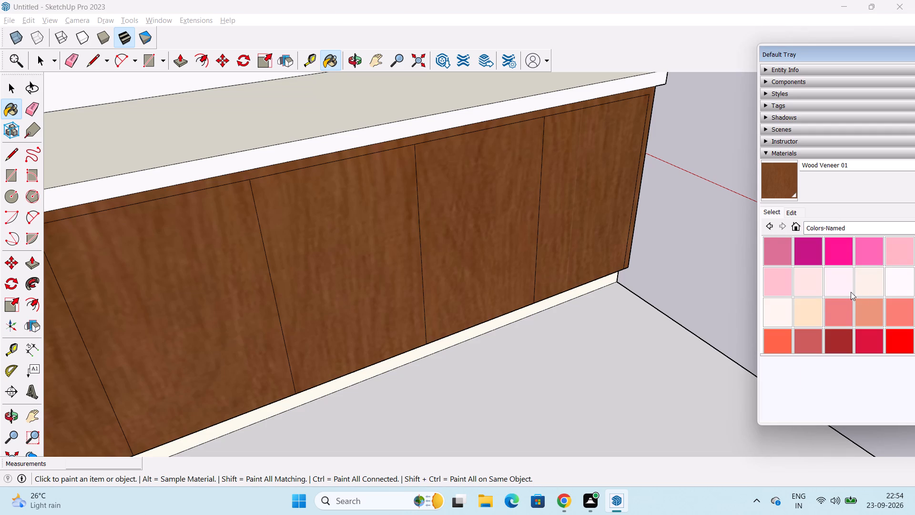
scroll(851, 292, "down", 4)
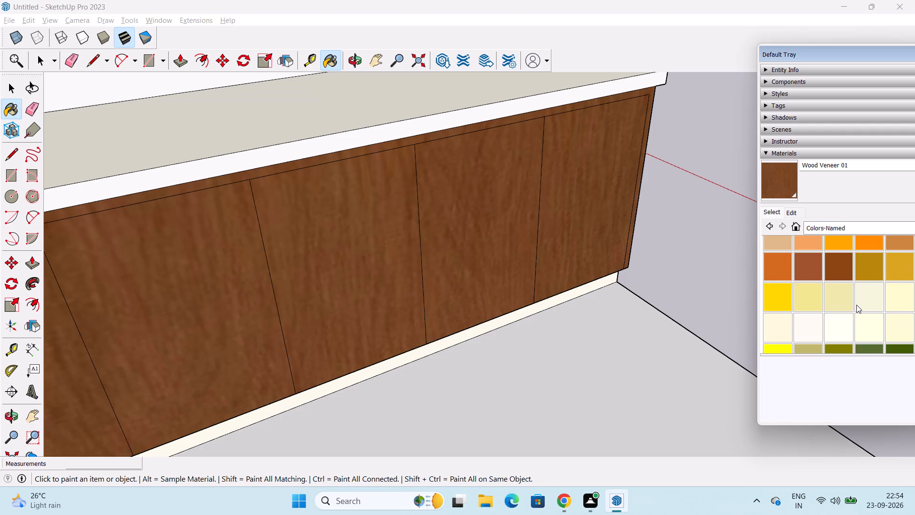
left_click(844, 330)
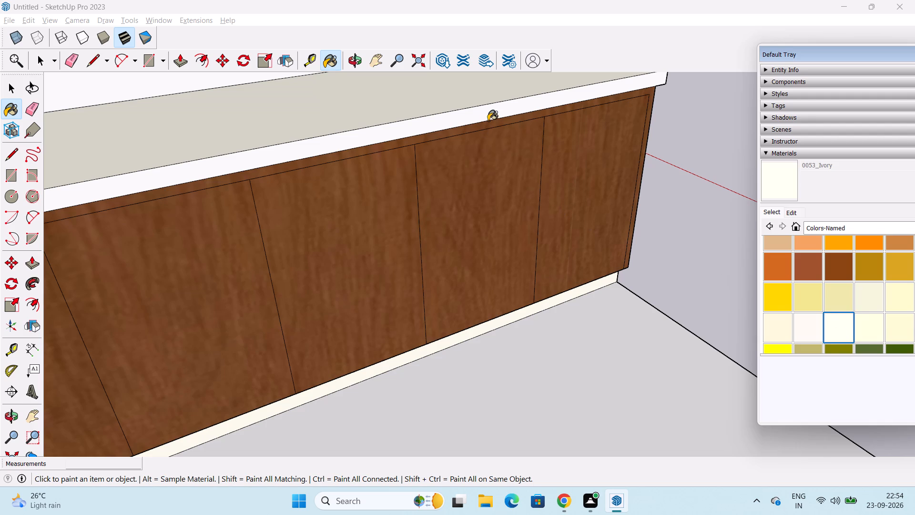
left_click(492, 115)
scroll(543, 257, "down", 3)
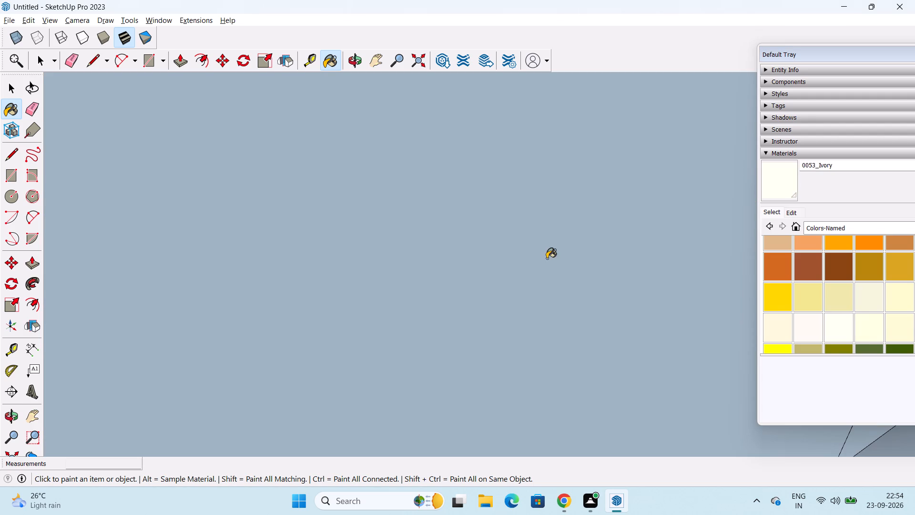
key("space")
Examine the whole kitchen and its veneered base cabinets from the open side, and bring up the Wood material collection.
left_click(417, 62)
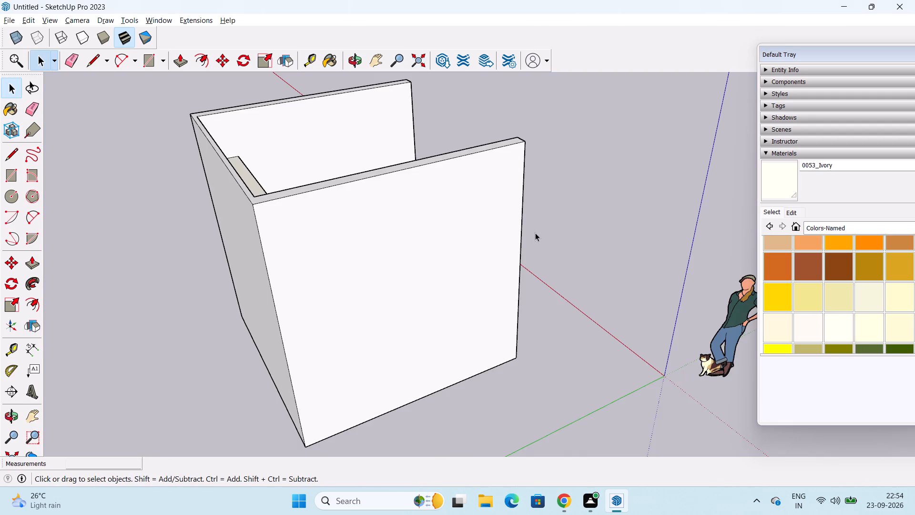
middle_click_drag(535, 233, 241, 242)
middle_click_drag(483, 243, 318, 223)
middle_click_drag(518, 240, 511, 234)
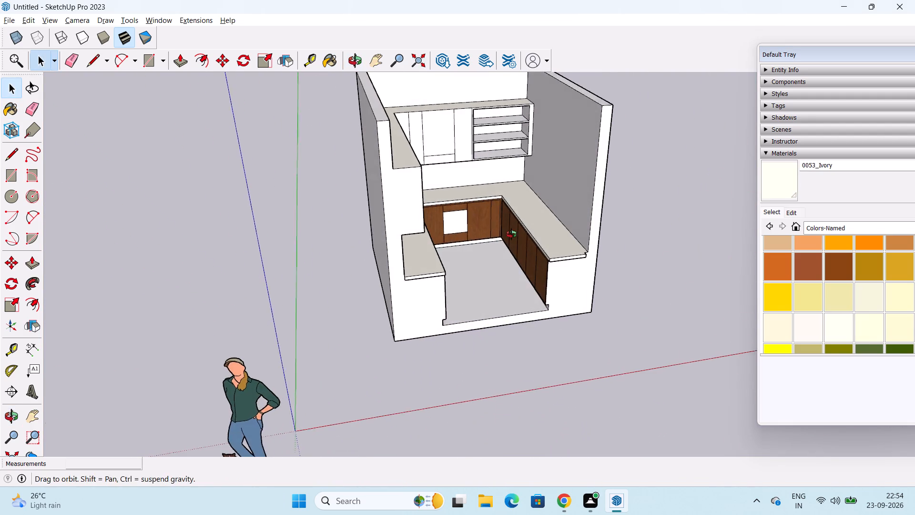
middle_click_drag(511, 234, 393, 201)
scroll(459, 203, "up", 5)
middle_click_drag(500, 241, 497, 204)
left_click(889, 228)
scroll(841, 324, "down", 3)
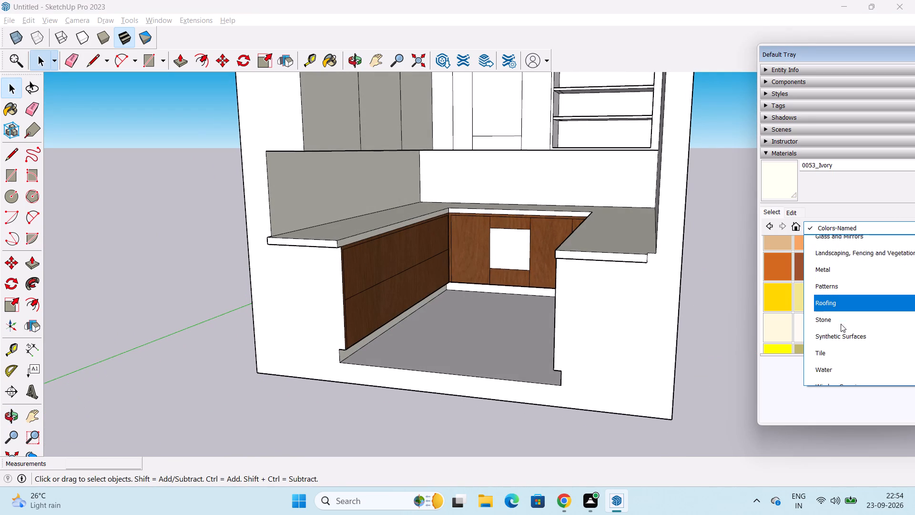
left_click(853, 376)
middle_click_drag(581, 382, 587, 380)
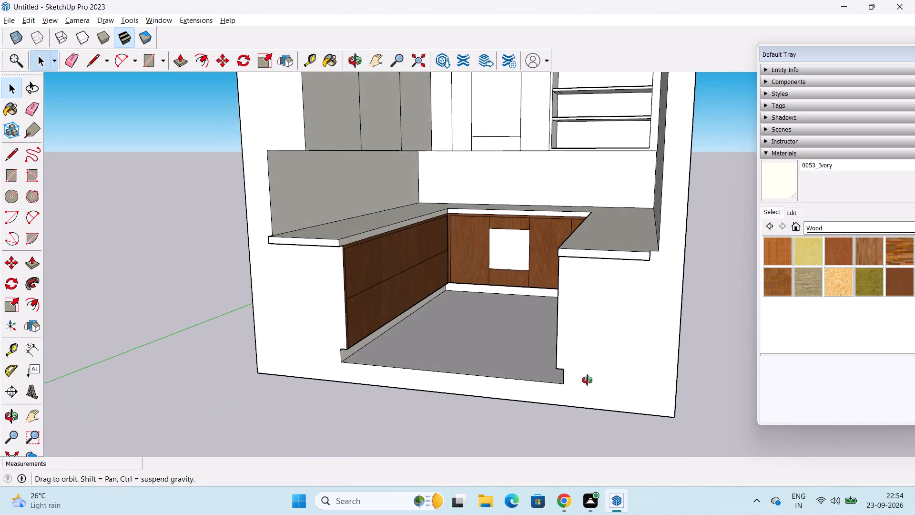
middle_click_drag(587, 380, 612, 380)
scroll(585, 342, "up", 2)
middle_click_drag(573, 319, 640, 352)
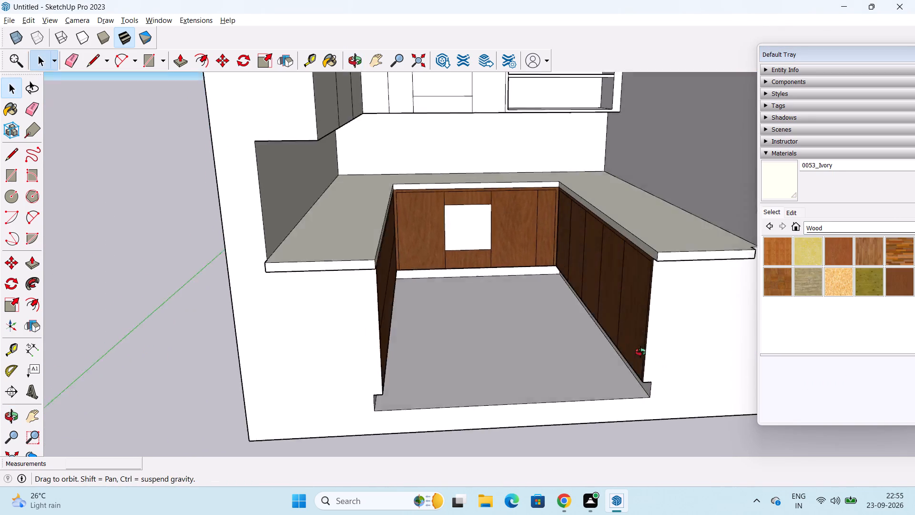
middle_click_drag(640, 352, 683, 381)
scroll(602, 249, "up", 4)
middle_click_drag(602, 237, 648, 248)
scroll(648, 248, "down", 1)
left_click(793, 212)
middle_click_drag(622, 298, 654, 286)
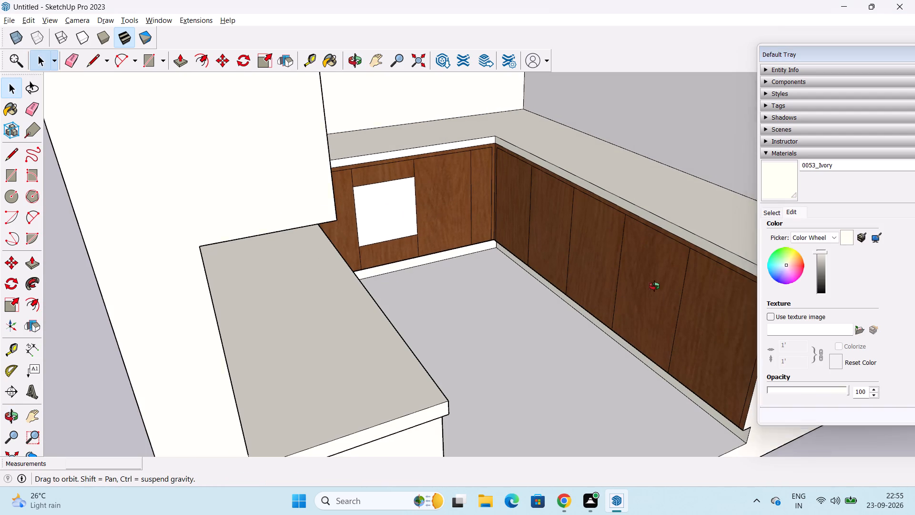
middle_click_drag(654, 286, 643, 285)
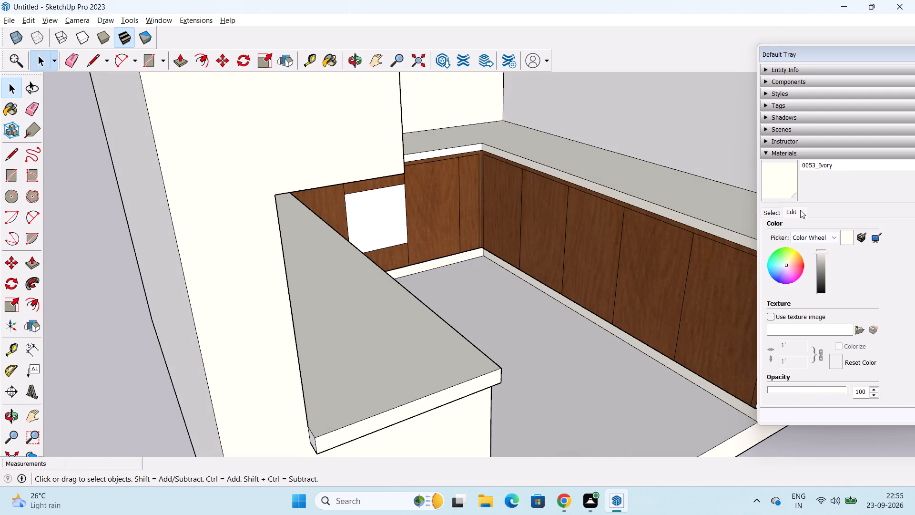
left_click(773, 215)
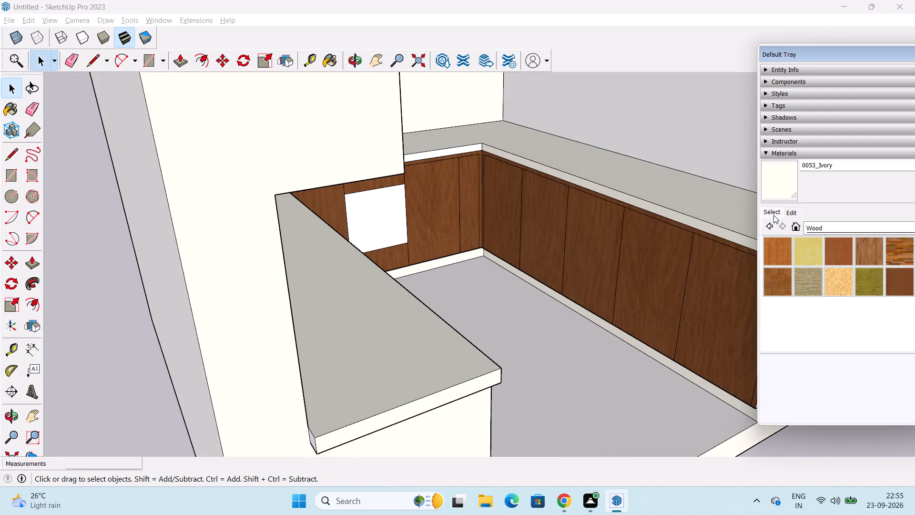
Reapply Wood Veneer 01 to a door front of the right base cabinet and lower the material's brightness to a darker brown.
left_click(897, 278)
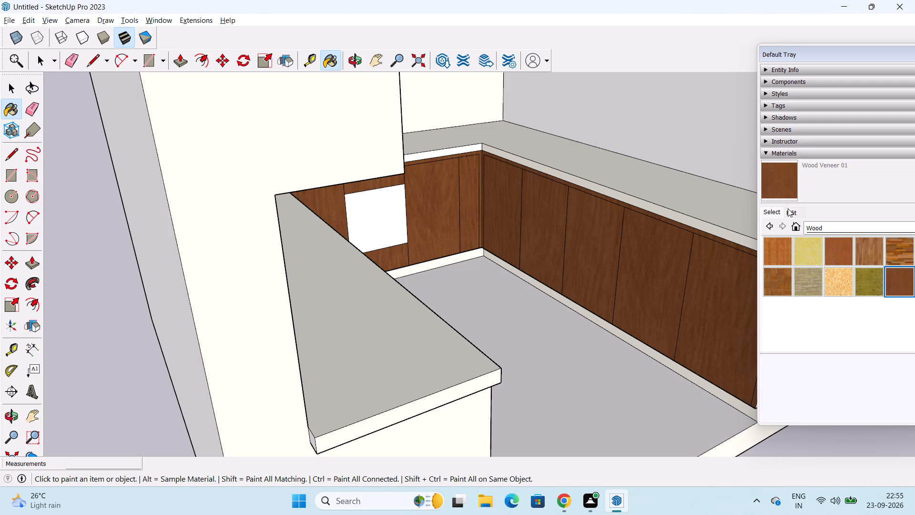
left_click(790, 212)
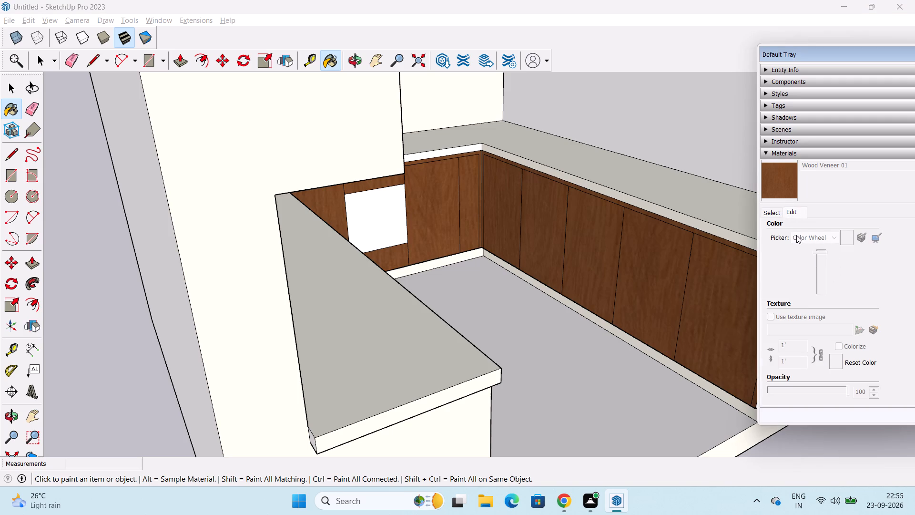
left_click(644, 239)
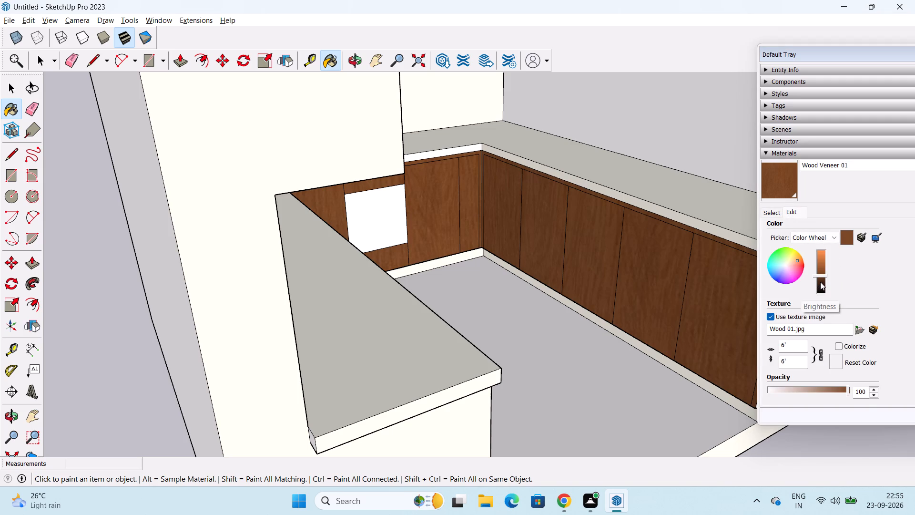
left_click(820, 282)
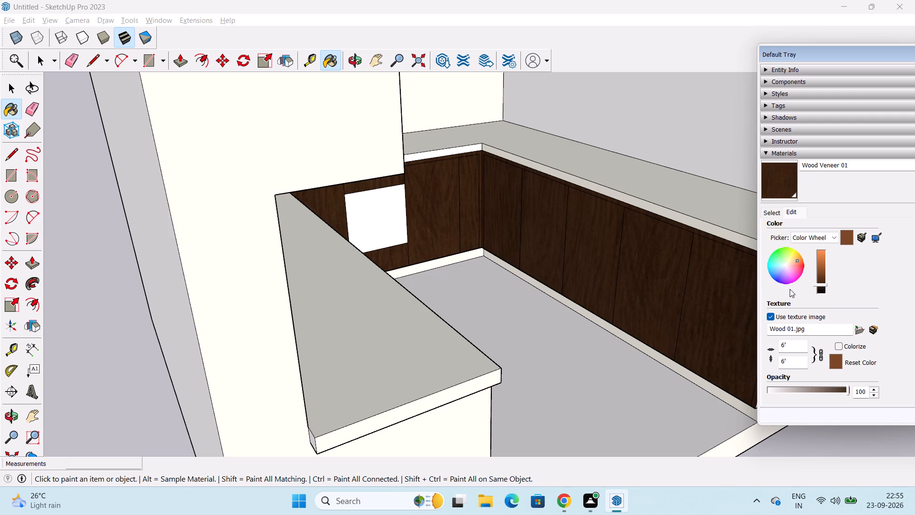
middle_click_drag(789, 289, 603, 257)
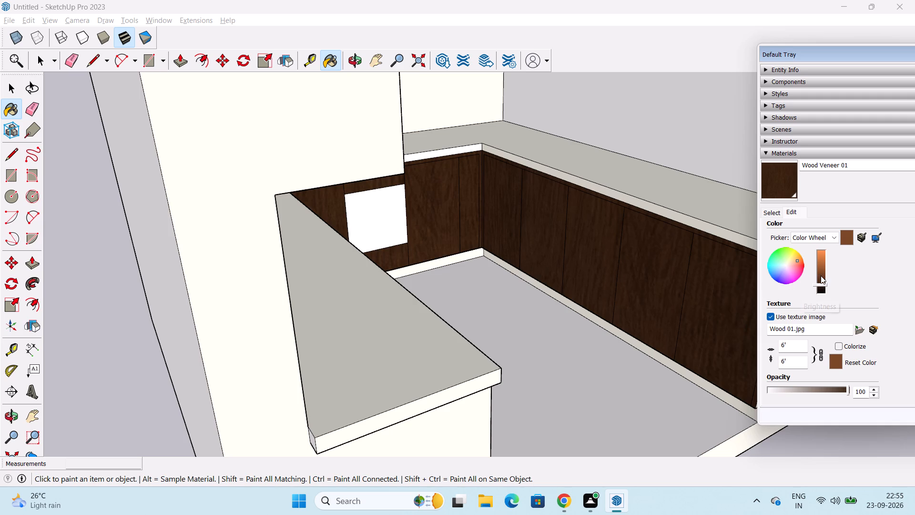
left_click(821, 276)
middle_click_drag(635, 316, 599, 312)
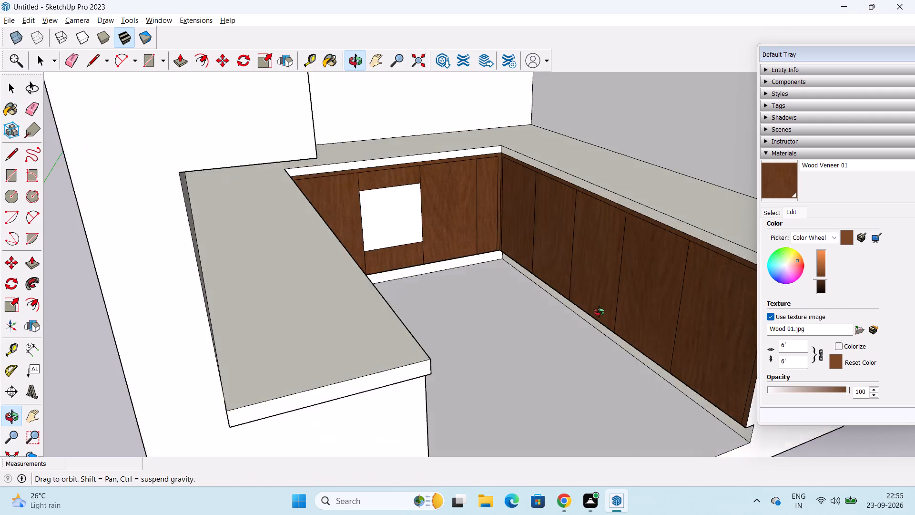
middle_click_drag(599, 312, 488, 311)
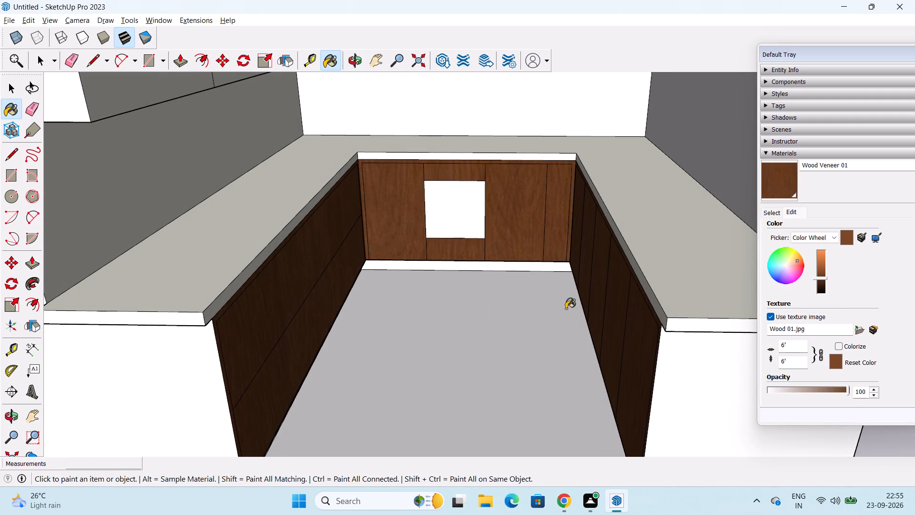
scroll(650, 317, "up", 2)
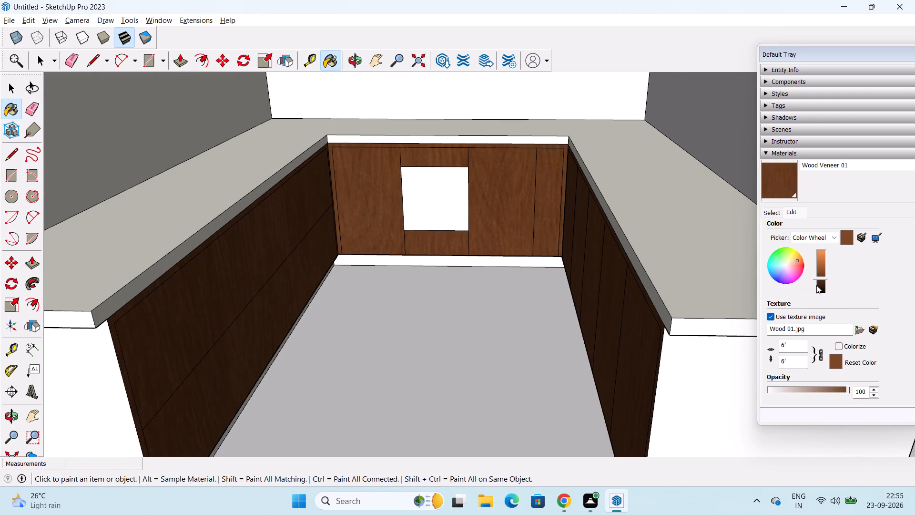
left_click(820, 285)
scroll(820, 285, "up", 2)
left_click(823, 284)
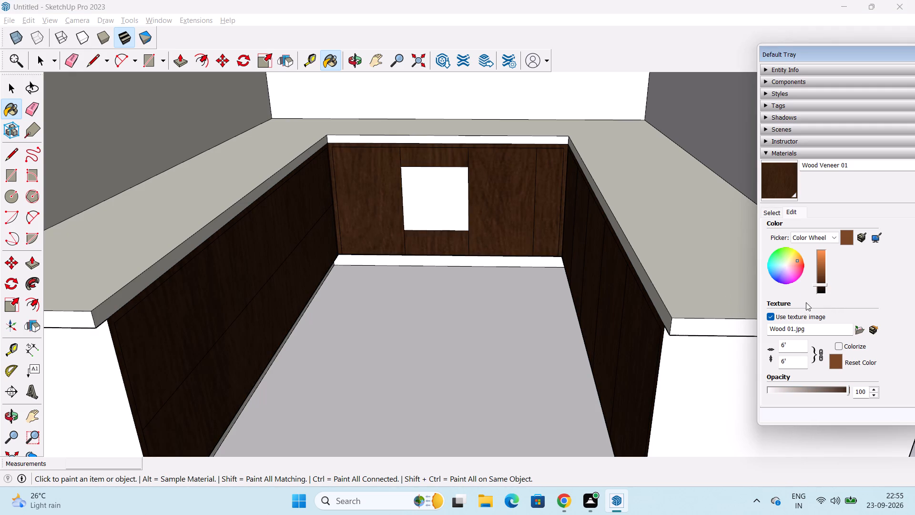
left_click_drag(822, 285, 823, 278)
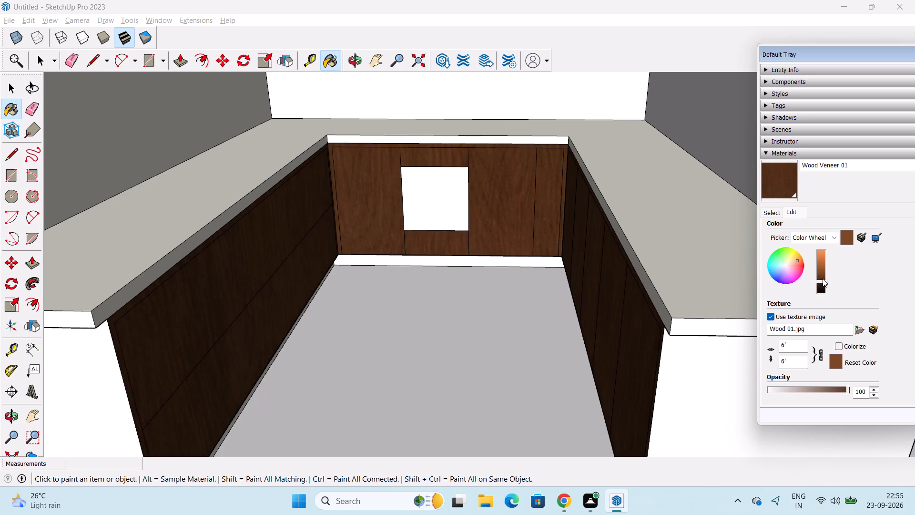
left_click_drag(823, 278, 824, 270)
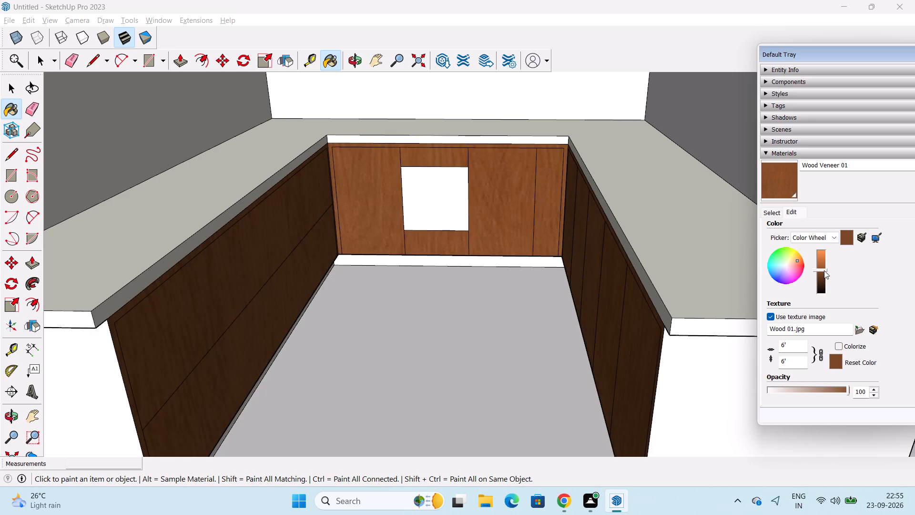
left_click_drag(824, 270, 824, 275)
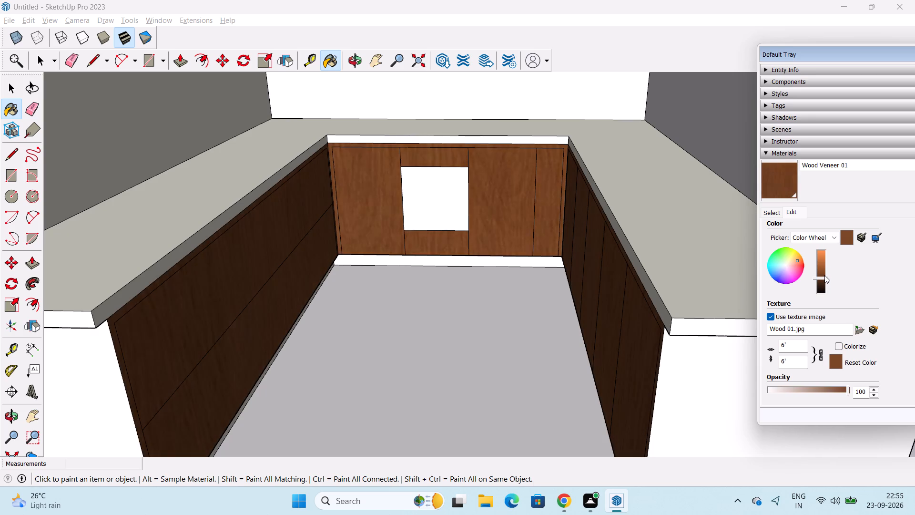
left_click_drag(824, 275, 824, 278)
Examine the darkened veneer on the base cabinets together with the unpainted wall cabinets and open shelves above.
middle_click_drag(544, 354, 380, 258)
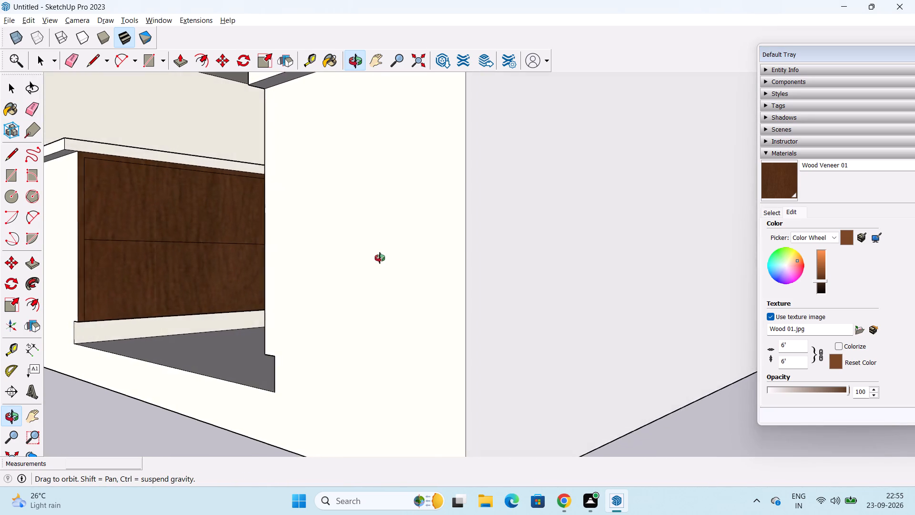
middle_click_drag(380, 258, 612, 312)
scroll(613, 300, "down", 4)
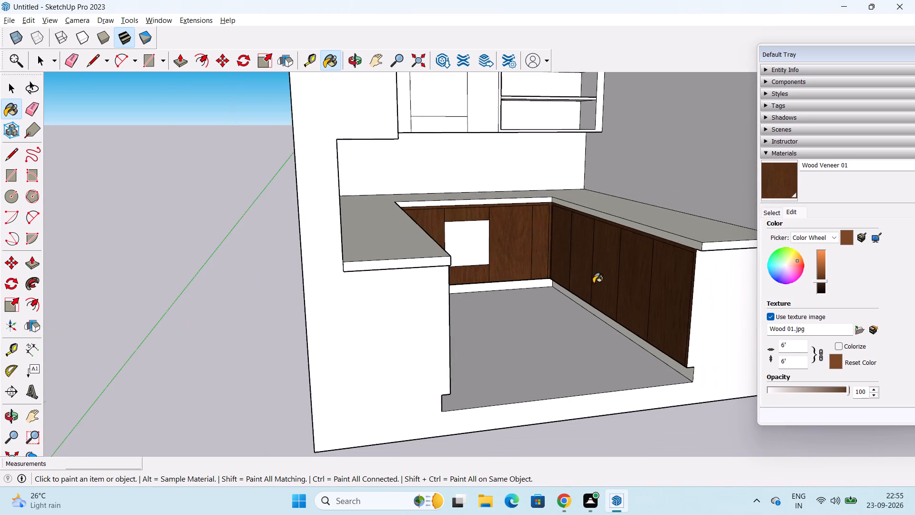
scroll(593, 283, "down", 1)
middle_click_drag(592, 281, 543, 255)
middle_click_drag(545, 235, 463, 352)
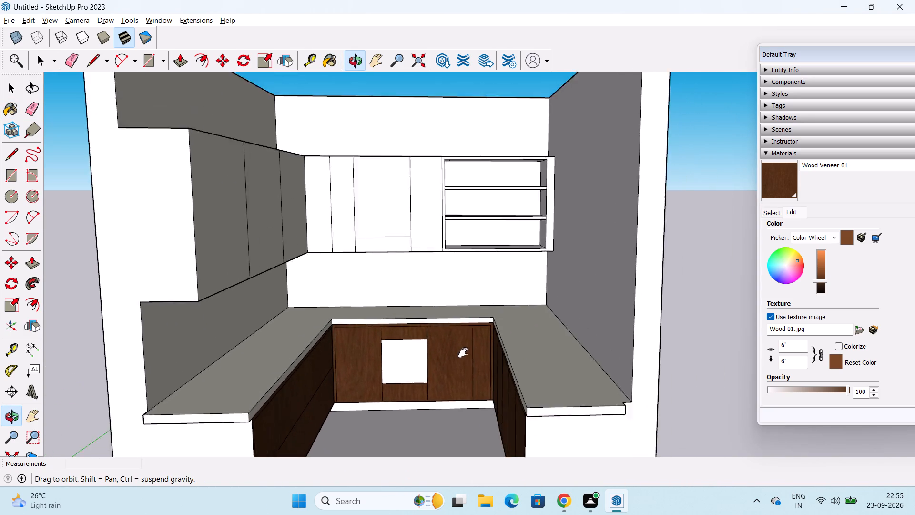
Paint the open shelf unit's outer frame, three back panels and two shelf front edges with Wood Veneer 01.
middle_click_drag(463, 352, 424, 403)
scroll(461, 326, "up", 3)
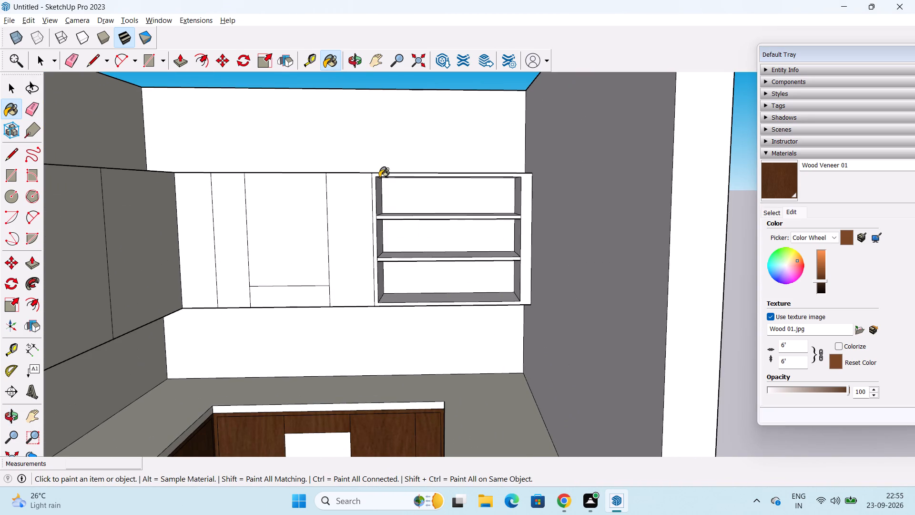
left_click(375, 194)
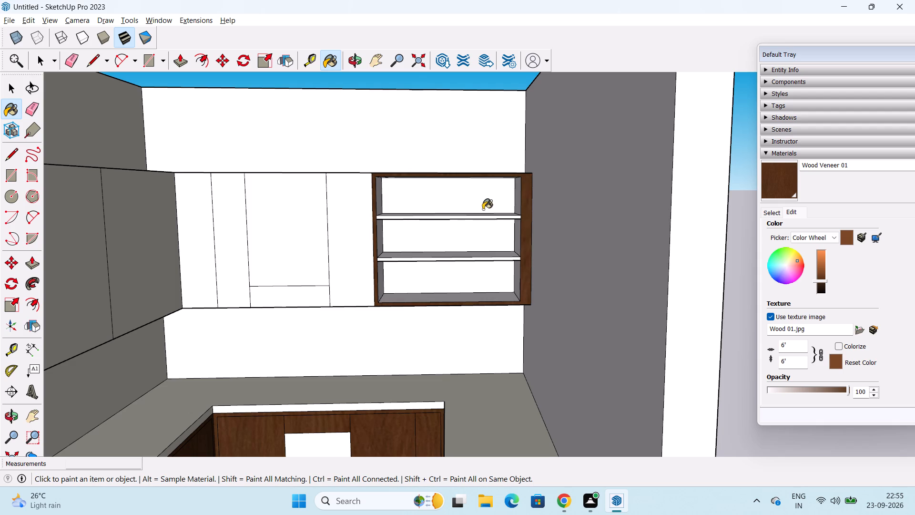
left_click(478, 195)
left_click(472, 230)
left_click(469, 281)
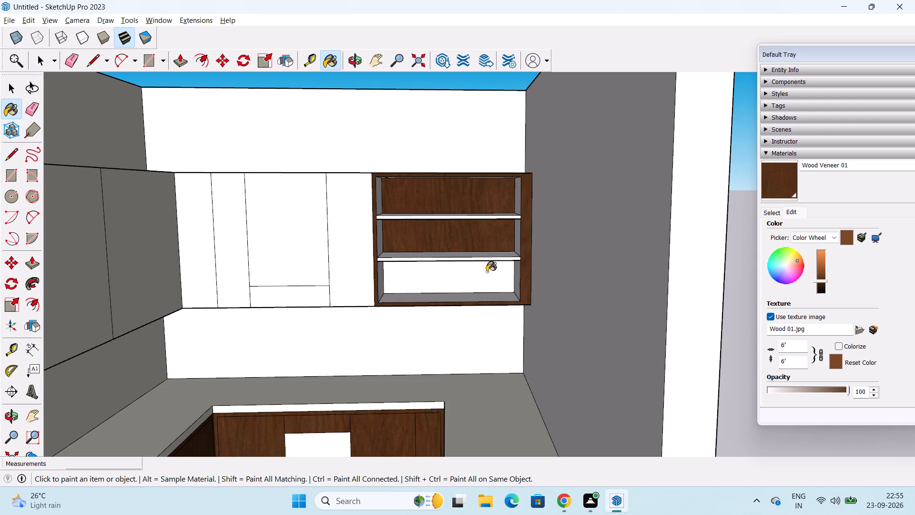
left_click(492, 216)
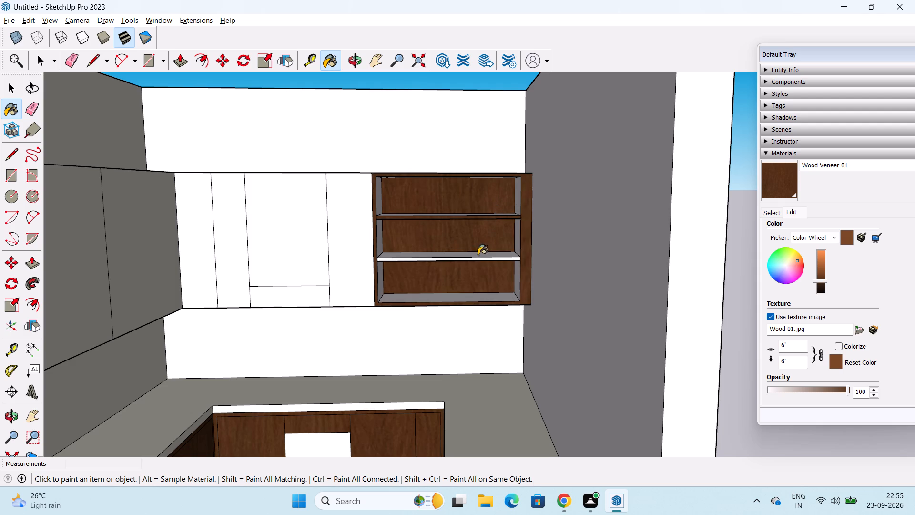
left_click(479, 259)
Apply Wood Veneer 01 to the open shelf unit's inner bottom, inner side faces and the top faces of both shelves.
left_click(481, 297)
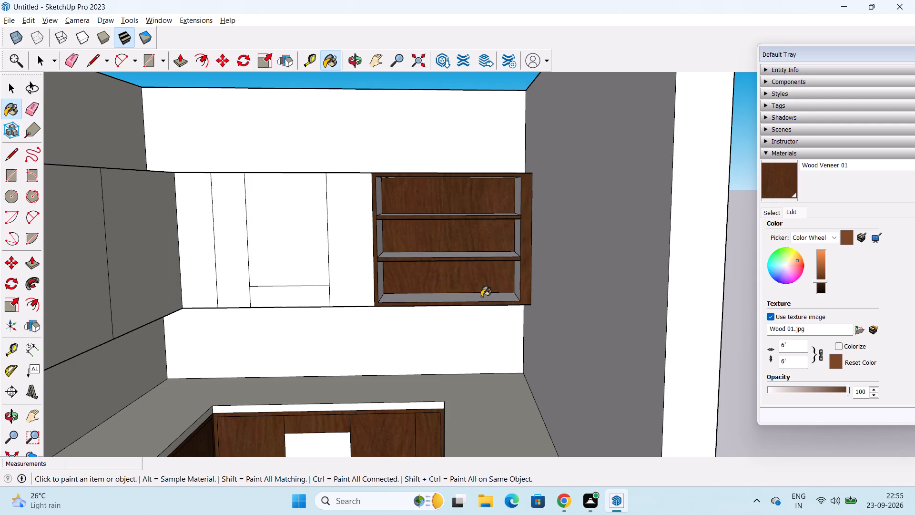
left_click(519, 196)
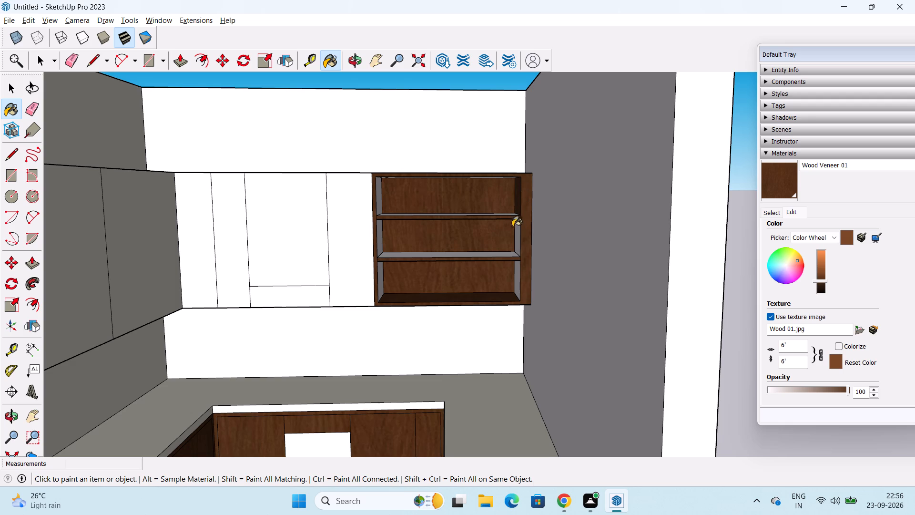
left_click(518, 232)
left_click(517, 281)
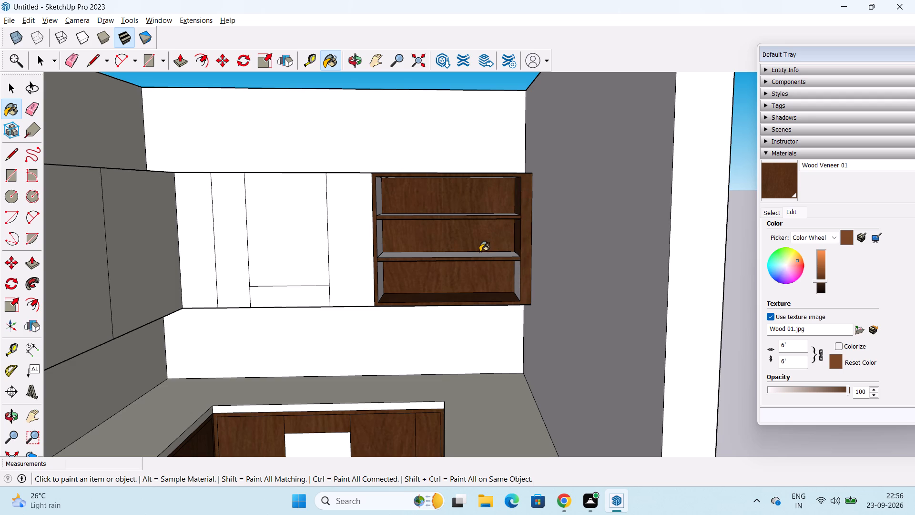
left_click(478, 253)
left_click(501, 212)
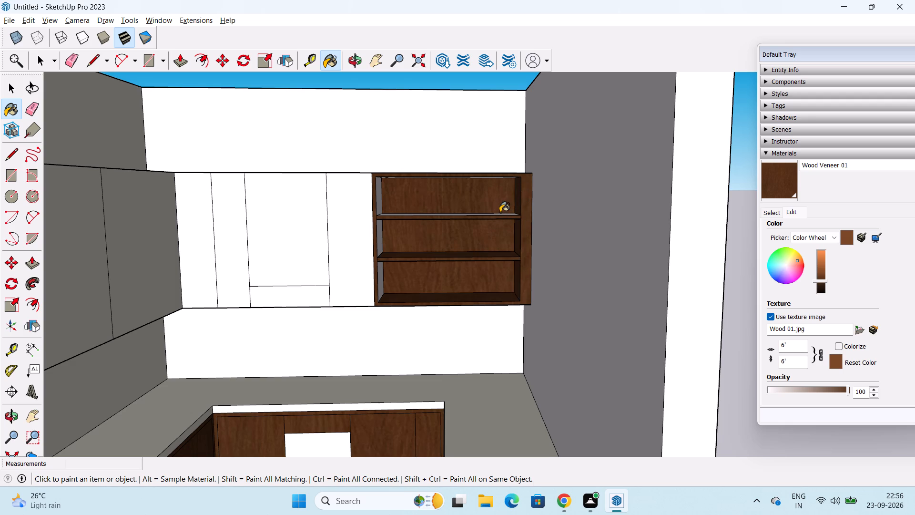
left_click(495, 214)
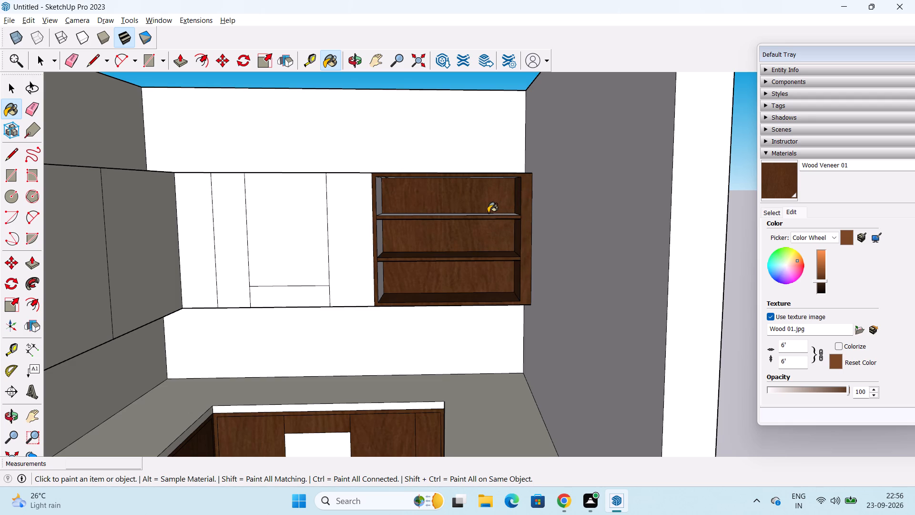
left_click(488, 213)
left_click(379, 196)
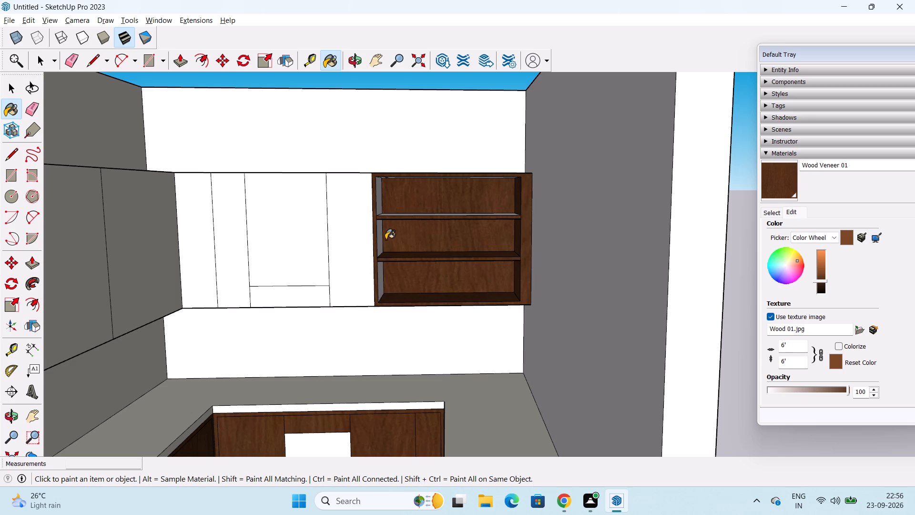
left_click(381, 241)
left_click(382, 282)
middle_click_drag(438, 236, 439, 255)
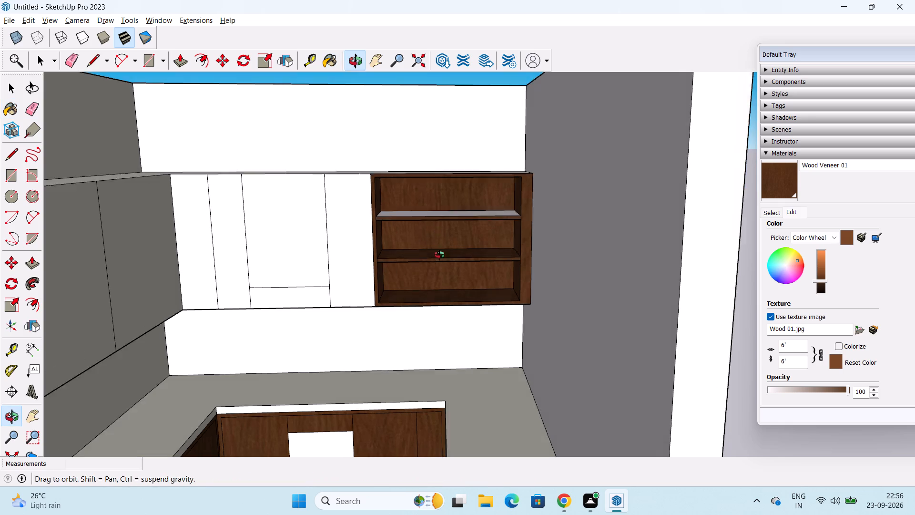
middle_click_drag(439, 255, 430, 278)
left_click(463, 213)
Paint the undersides of the unit's top panel and both shelves, including the narrow pieces at their left end, with Wood Veneer 01.
middle_click_drag(461, 253, 468, 102)
left_click(452, 189)
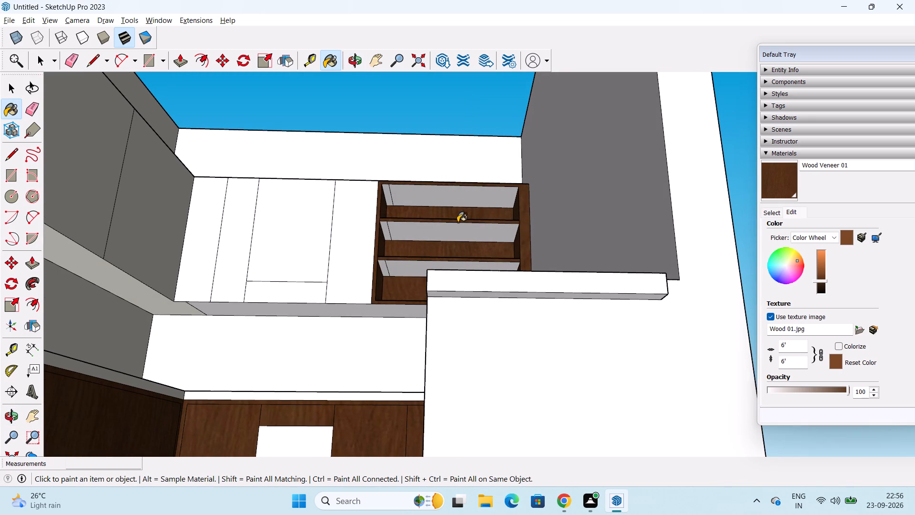
left_click(456, 226)
left_click(389, 195)
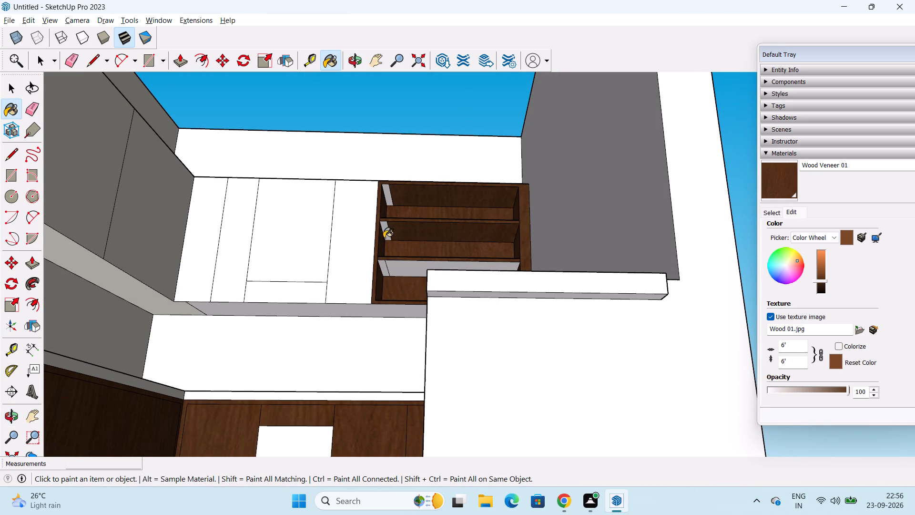
left_click(386, 229)
left_click(400, 272)
left_click(382, 272)
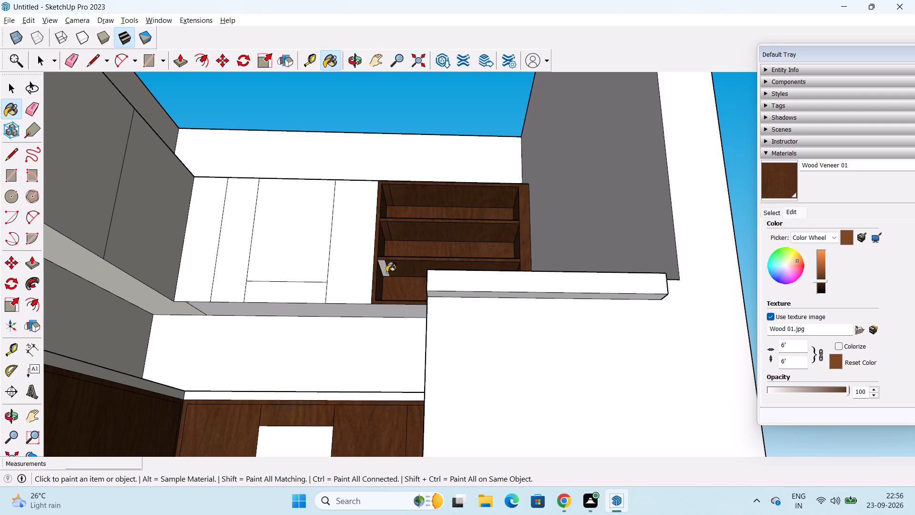
left_click(385, 270)
Examine the veneered open shelves together with the wall cabinets, countertop and base cabinets from several angles.
scroll(413, 246, "down", 1)
middle_click_drag(414, 244, 432, 340)
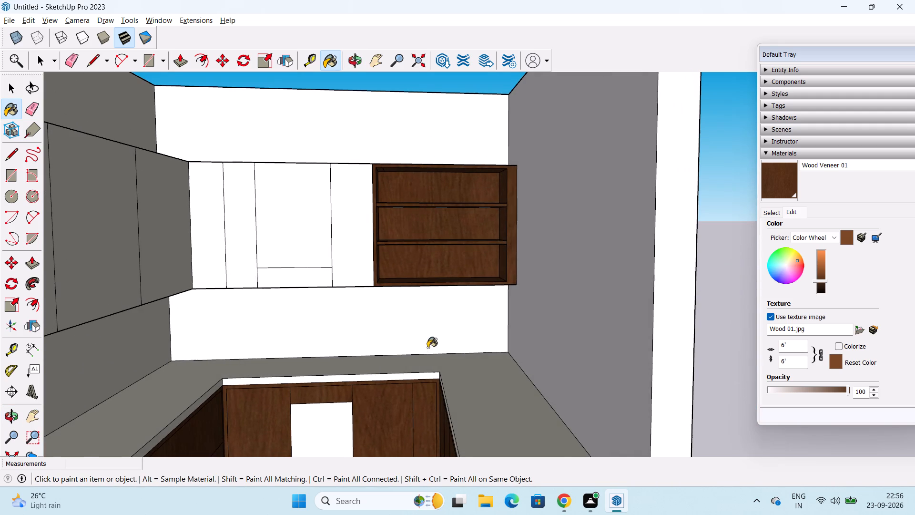
scroll(427, 348, "down", 4)
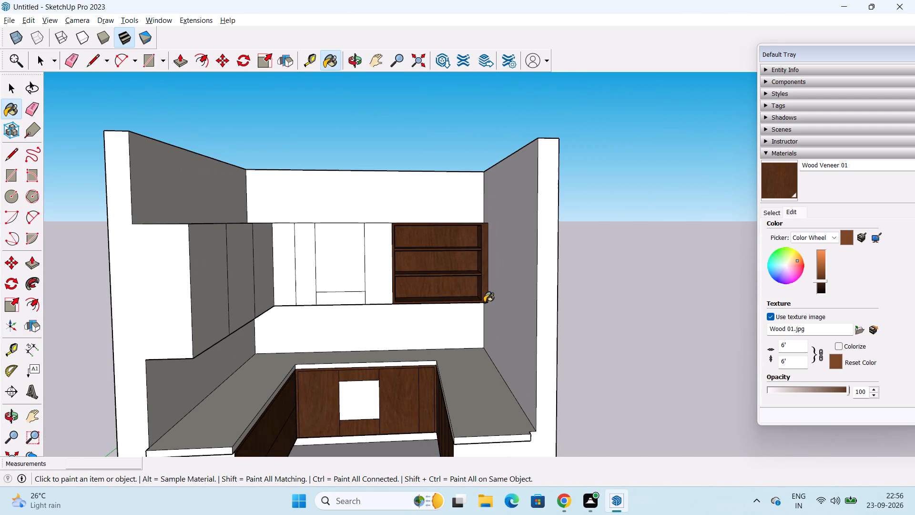
key("space")
middle_click_drag(461, 301, 456, 306)
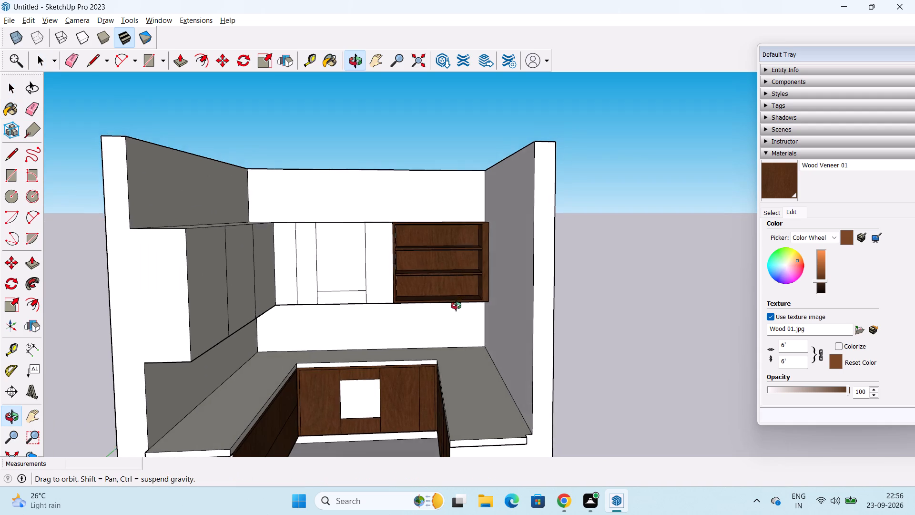
middle_click_drag(456, 306, 437, 323)
scroll(467, 286, "up", 1)
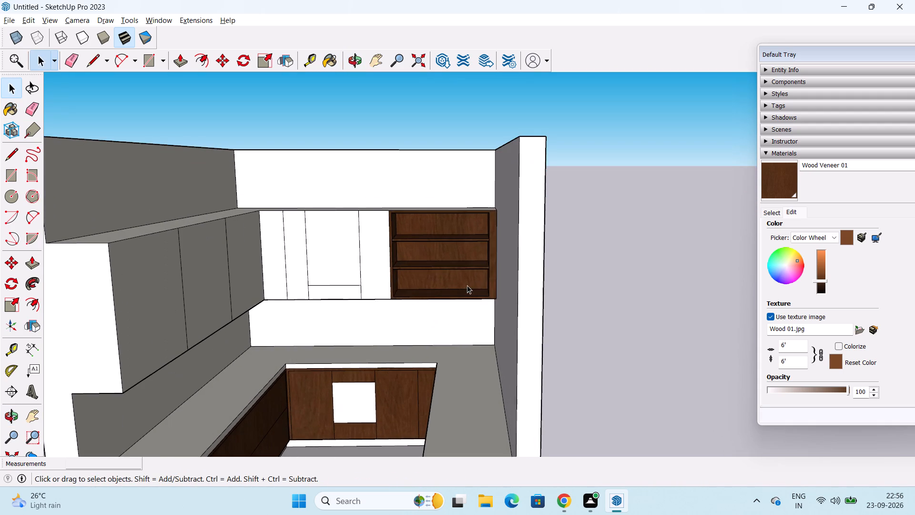
middle_click_drag(468, 285, 471, 284)
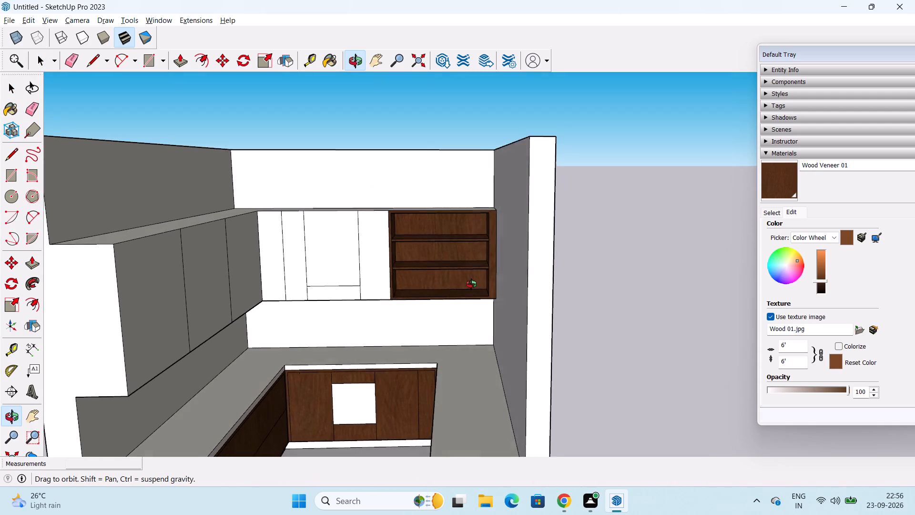
middle_click_drag(471, 284, 457, 280)
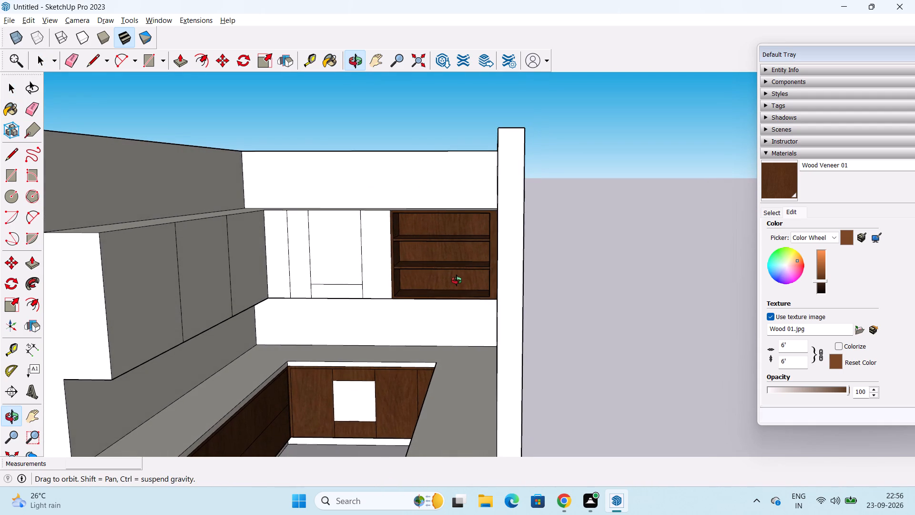
middle_click_drag(457, 280, 454, 280)
middle_click_drag(461, 279, 502, 279)
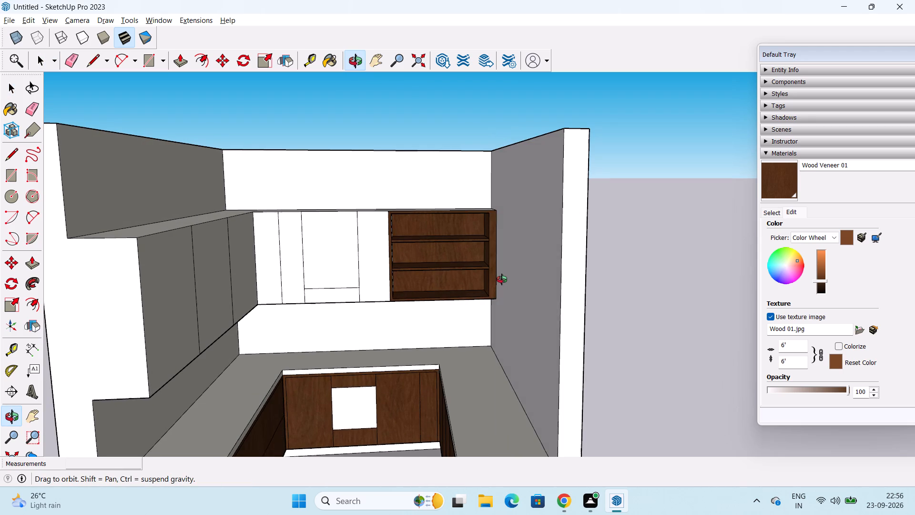
middle_click_drag(502, 279, 503, 279)
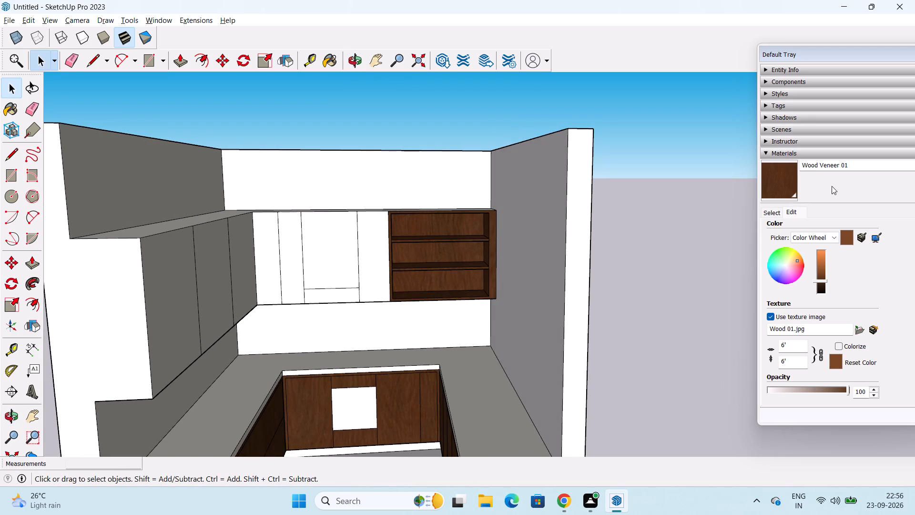
Paint the square panel in the back run of base cabinets with Translucent Glass Gray from the Glass and Mirrors collection.
scroll(832, 186, "up", 1)
left_click(767, 210)
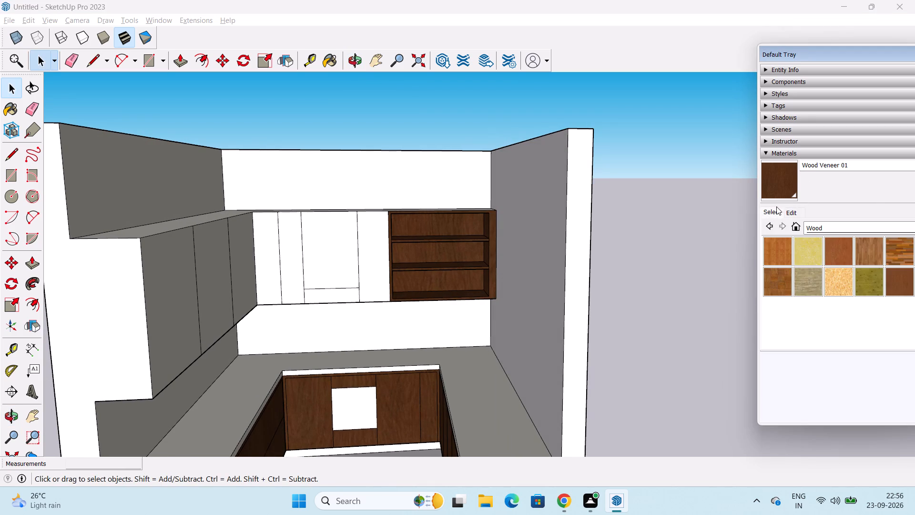
scroll(870, 213, "up", 2)
left_click(864, 216)
left_click(853, 223)
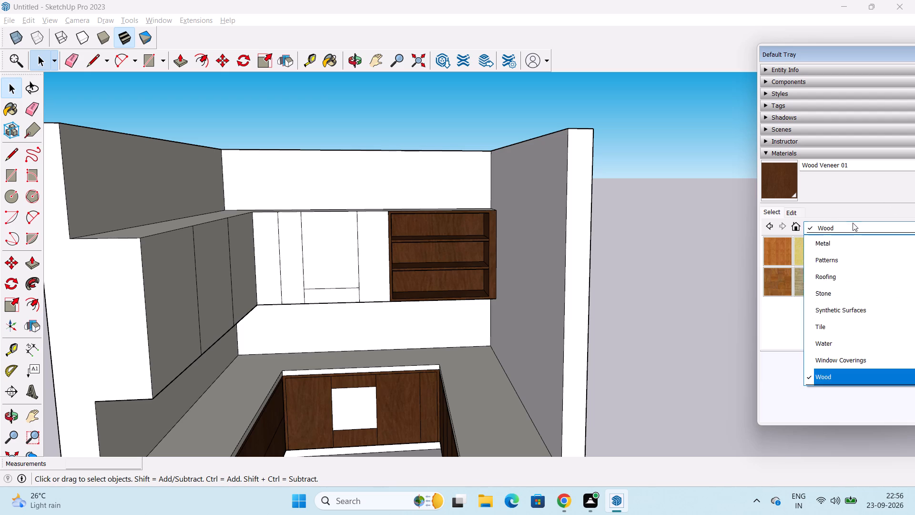
scroll(872, 280, "up", 1)
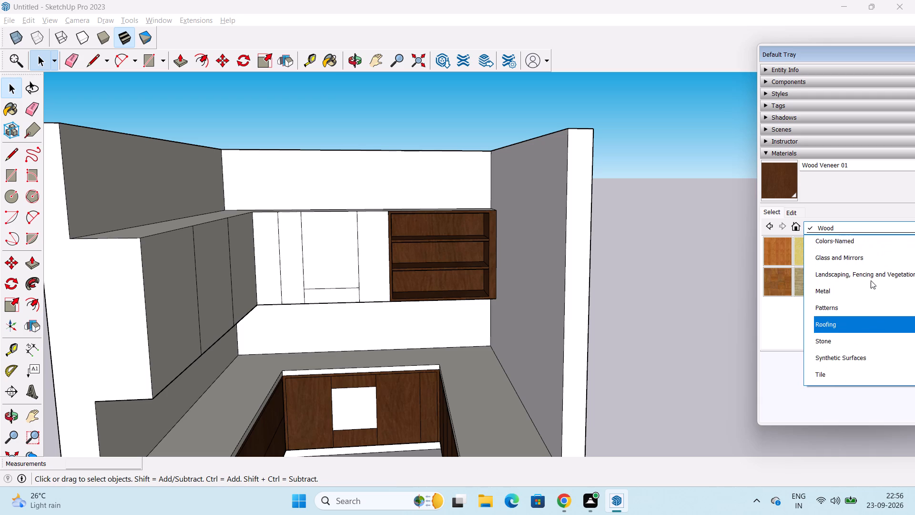
scroll(866, 288, "up", 1)
left_click(870, 313)
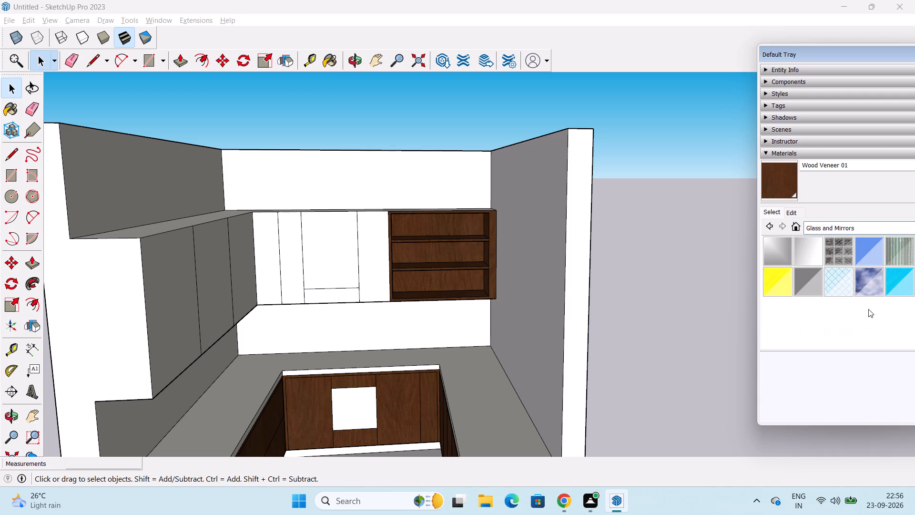
left_click(815, 284)
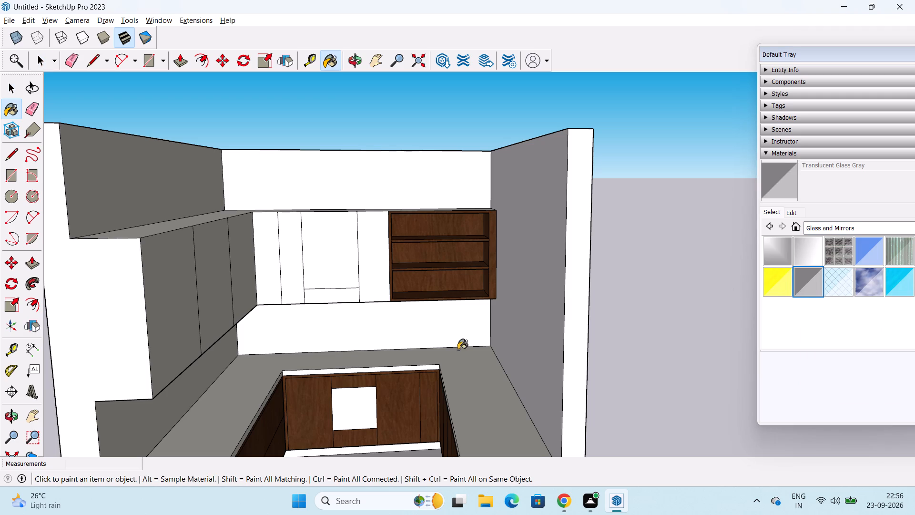
left_click(343, 400)
middle_click_drag(437, 395, 414, 406)
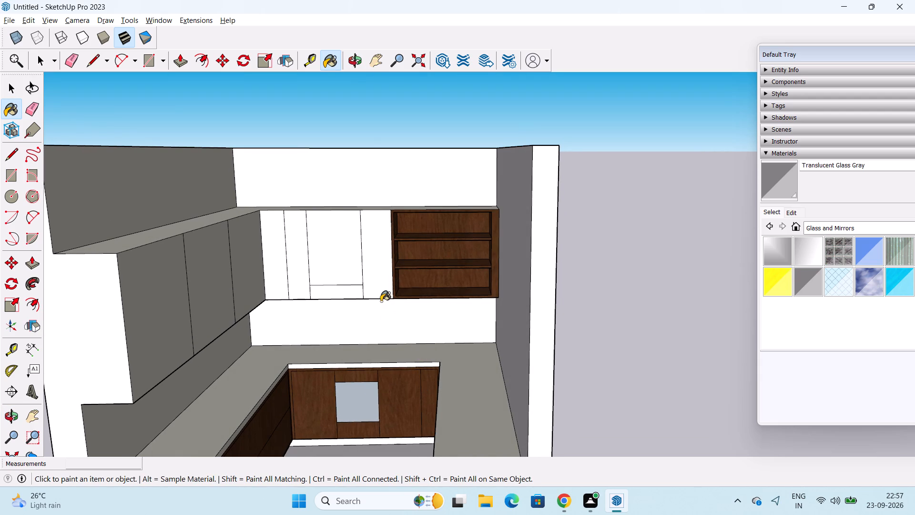
Paint the low rectangular panel beneath the wide door in the back wall cabinets with 0137_Black from the Colors-Named collection.
key("space")
left_click(856, 231)
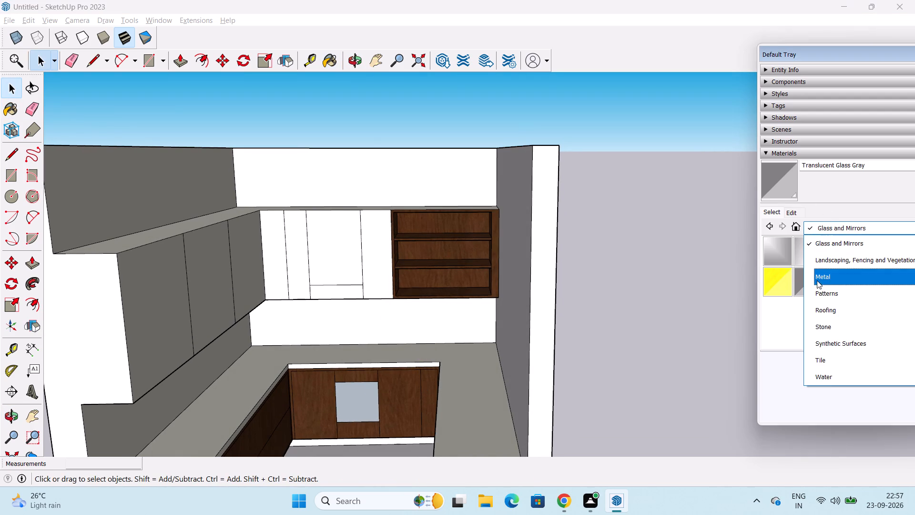
scroll(817, 284, "up", 2)
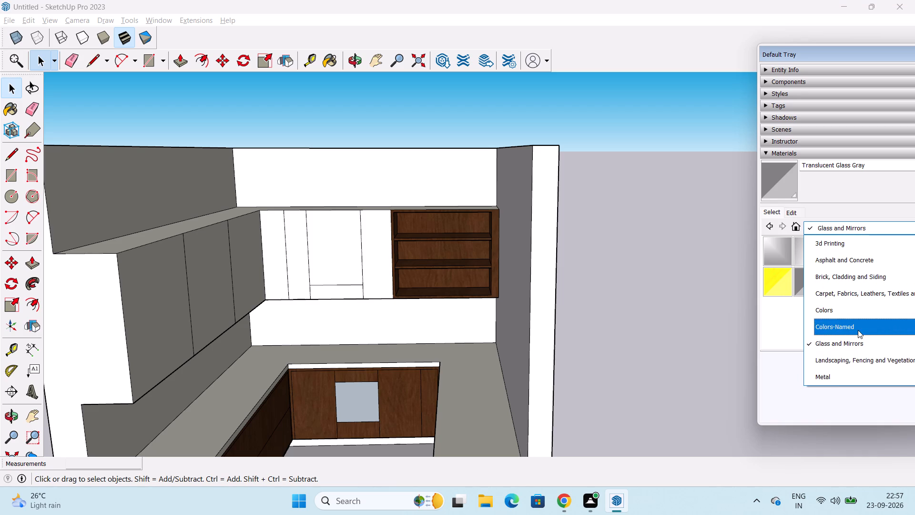
left_click(858, 330)
scroll(843, 310, "down", 12)
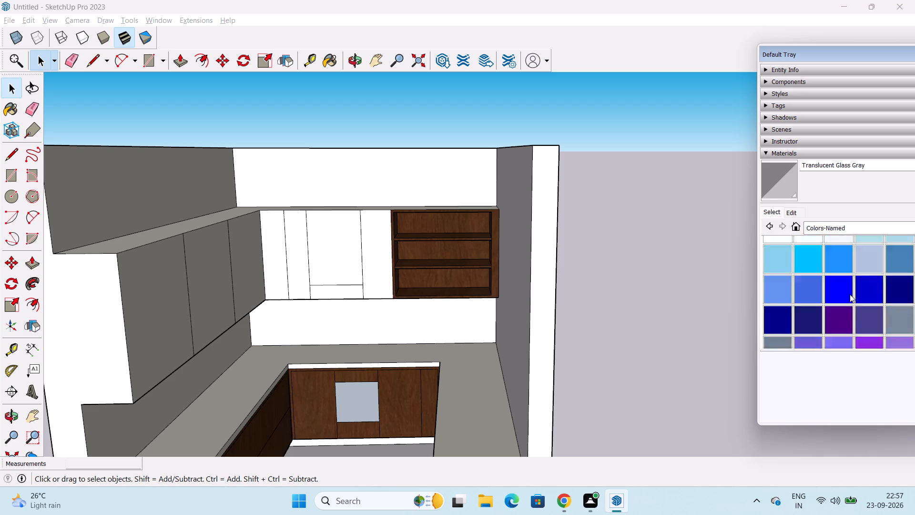
scroll(850, 294, "down", 4)
left_click(814, 254)
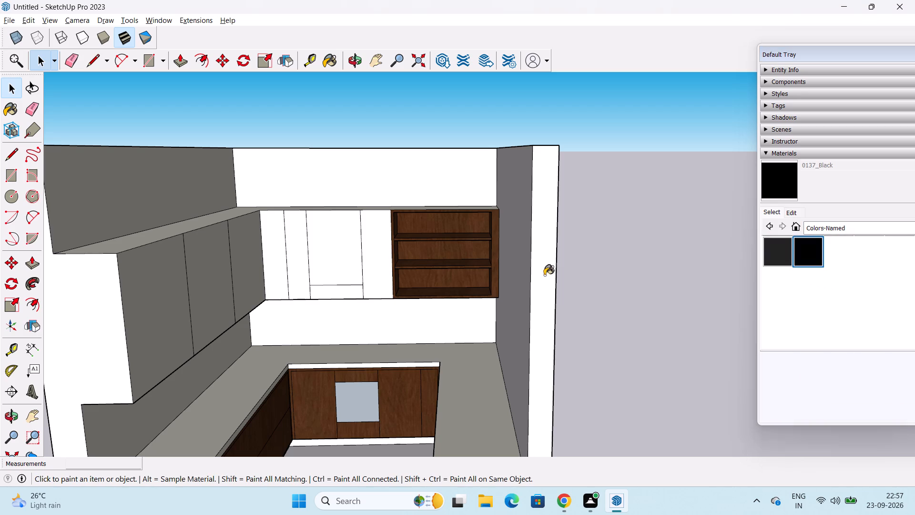
left_click(347, 293)
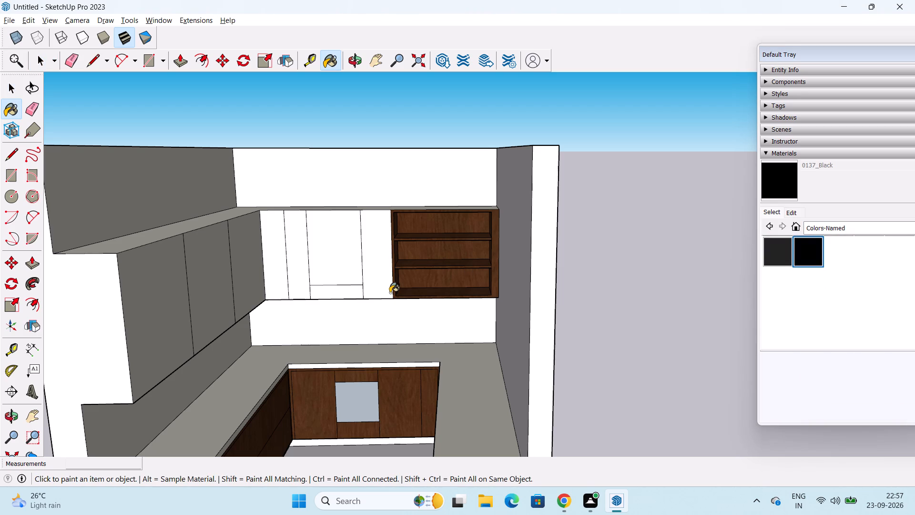
Paint the underside of the back run of wall cabinets with 0053_Ivory from the Colors-Named collection.
middle_click_drag(390, 293, 398, 222)
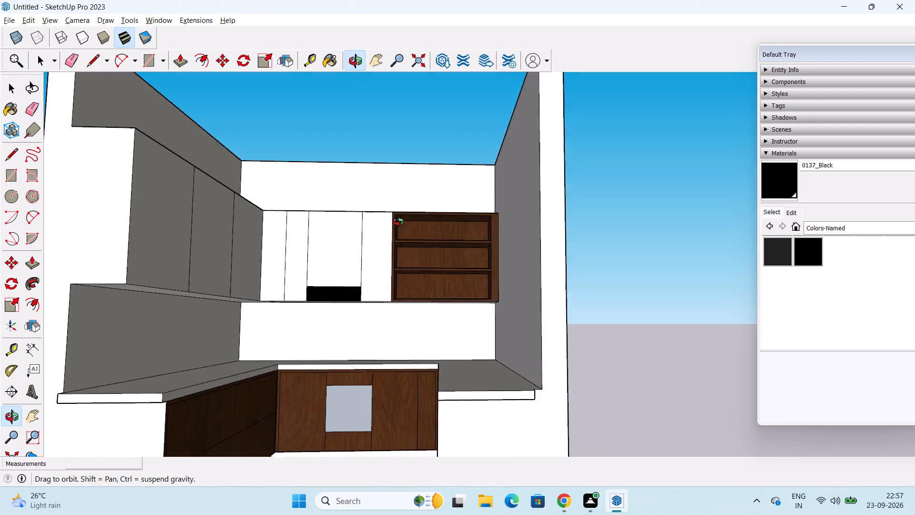
middle_click_drag(398, 222, 441, 183)
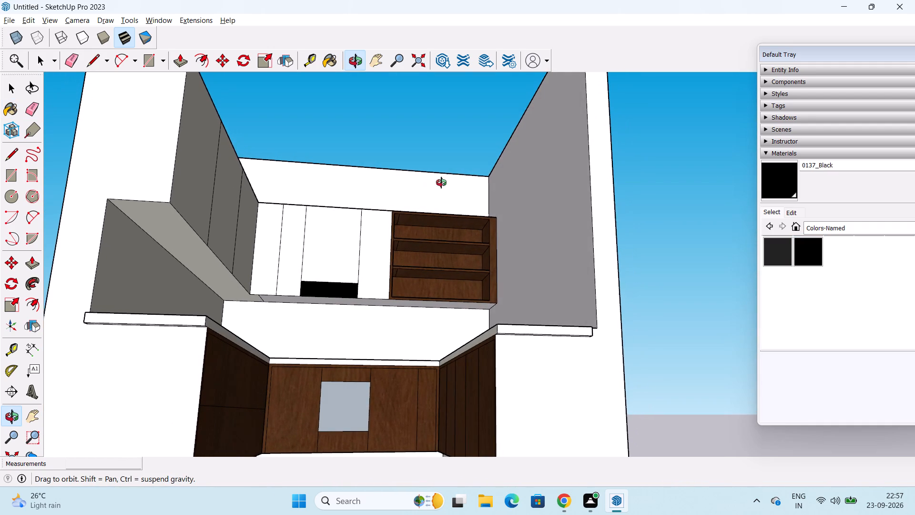
middle_click_drag(441, 183, 442, 180)
middle_click_drag(410, 250, 418, 221)
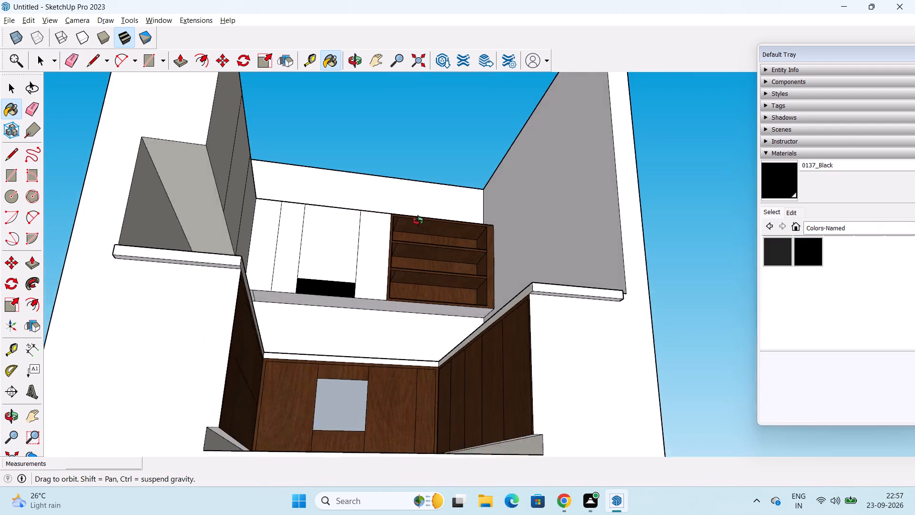
middle_click_drag(418, 221, 374, 247)
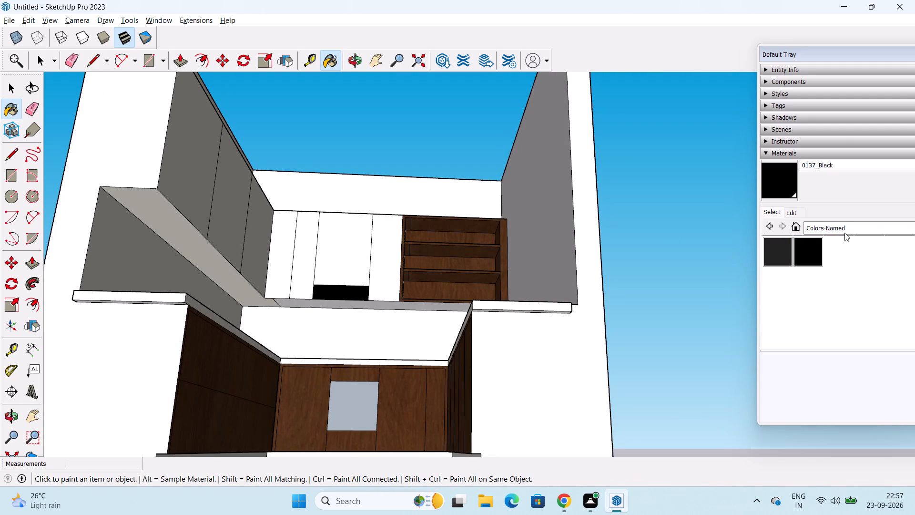
scroll(780, 265, "up", 7)
scroll(833, 290, "up", 2)
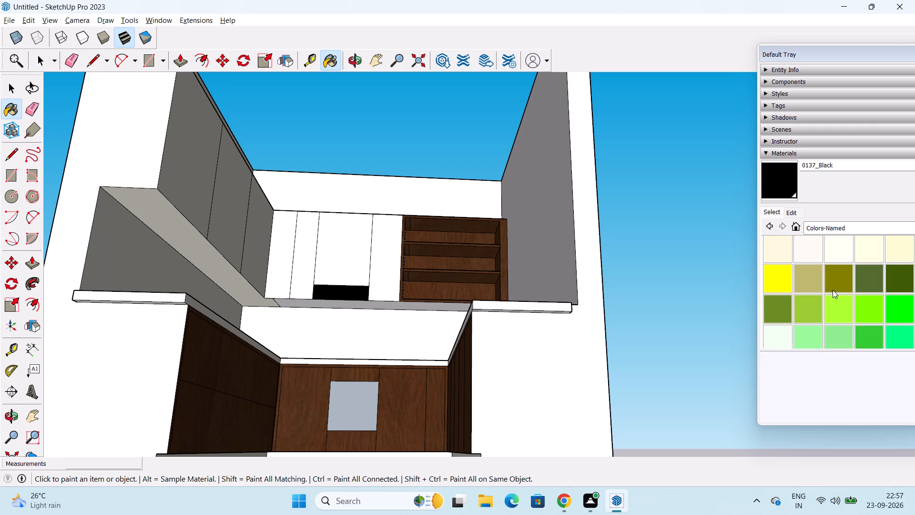
left_click(839, 252)
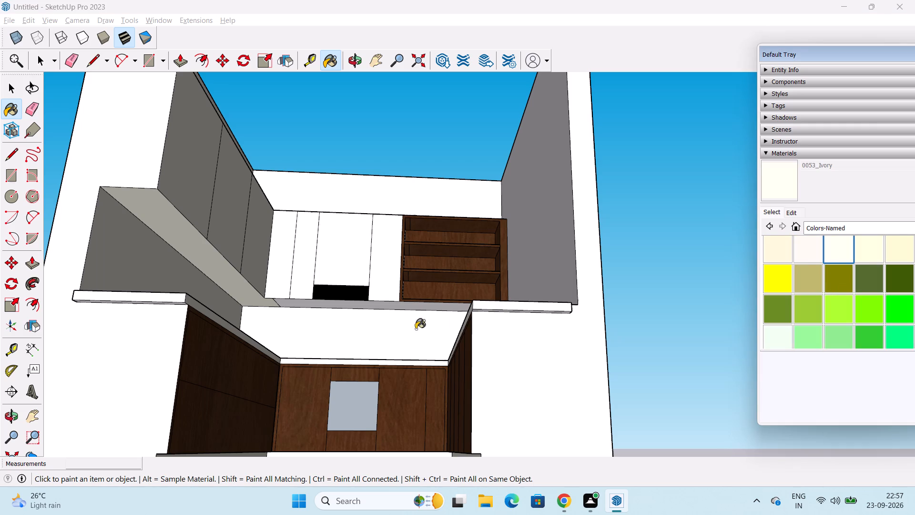
scroll(397, 330, "up", 5)
middle_click_drag(397, 317, 366, 270)
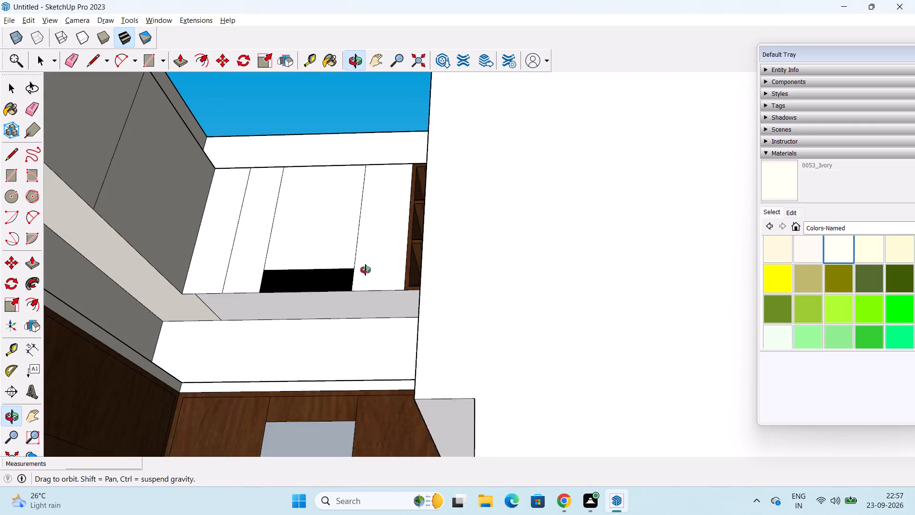
middle_click_drag(366, 270, 369, 272)
left_click(365, 296)
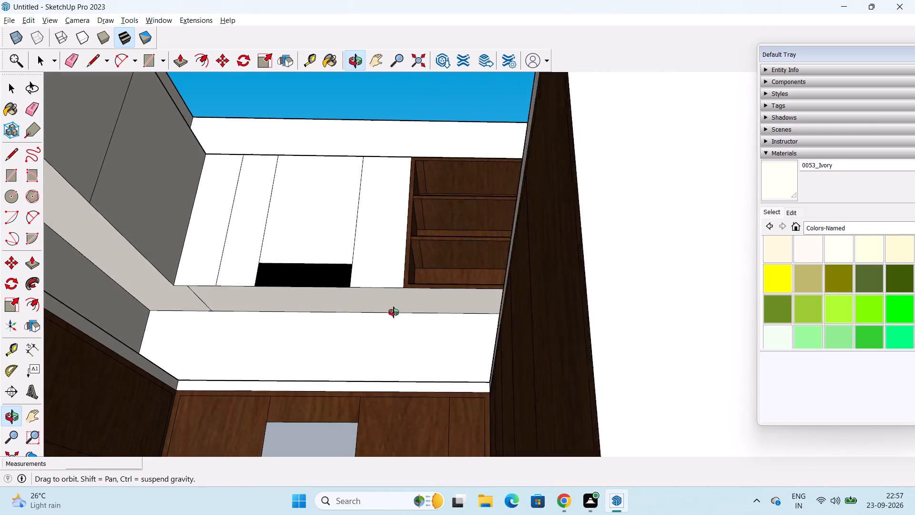
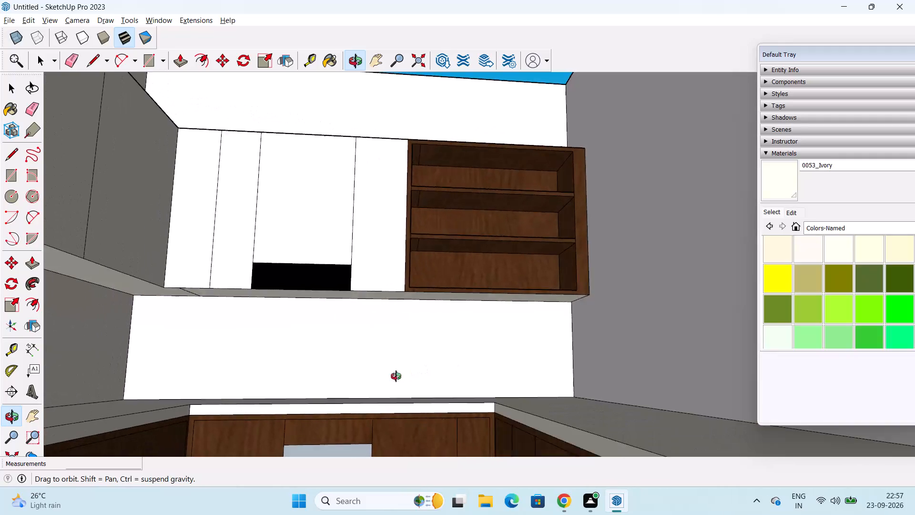
Paint the inner face of the side wall next to the open shelves with 0053_Ivory from the Colors-Named collection.
scroll(390, 359, "down", 3)
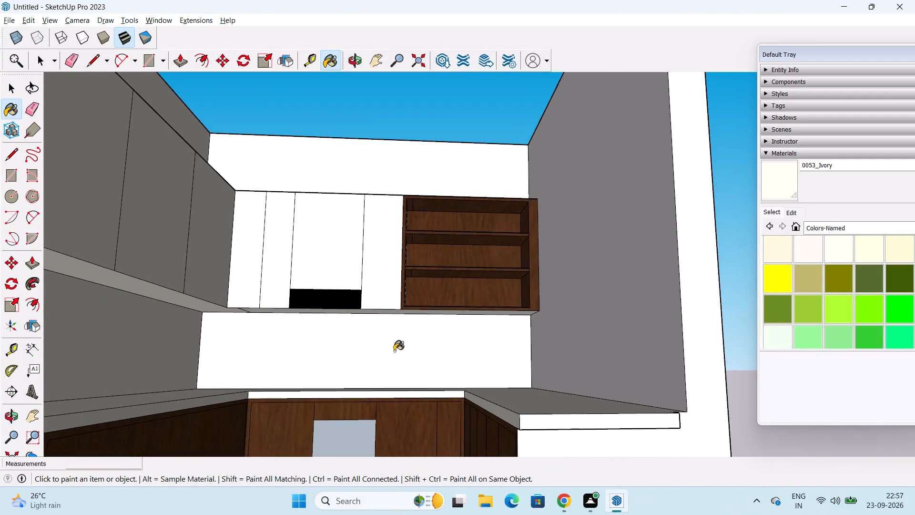
scroll(394, 351, "down", 1)
middle_click_drag(396, 349, 390, 461)
middle_click_drag(443, 369, 603, 412)
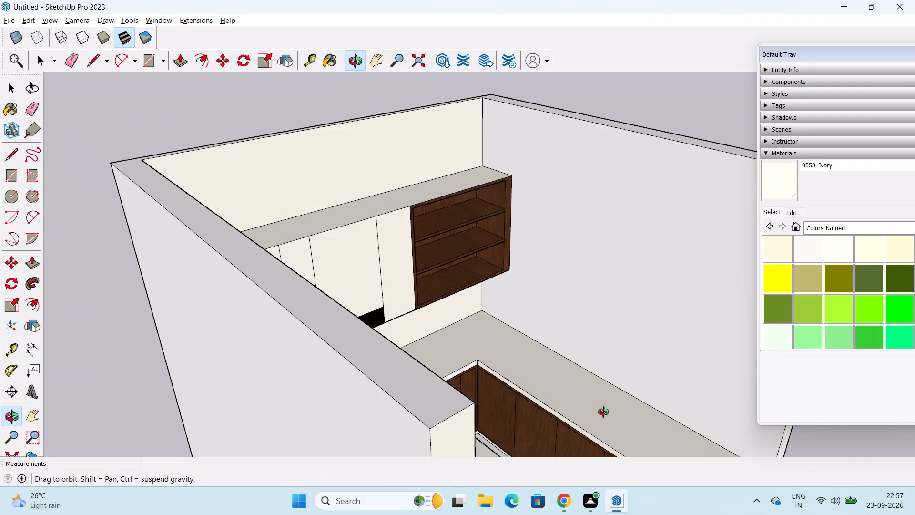
middle_click_drag(603, 412, 594, 412)
left_click(635, 309)
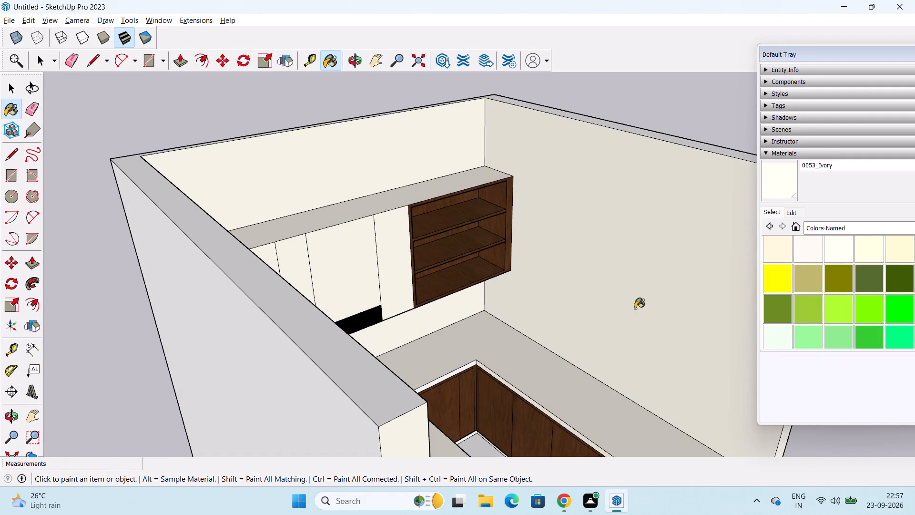
middle_click_drag(635, 309, 534, 315, "shift")
middle_click_drag(534, 315, 486, 335)
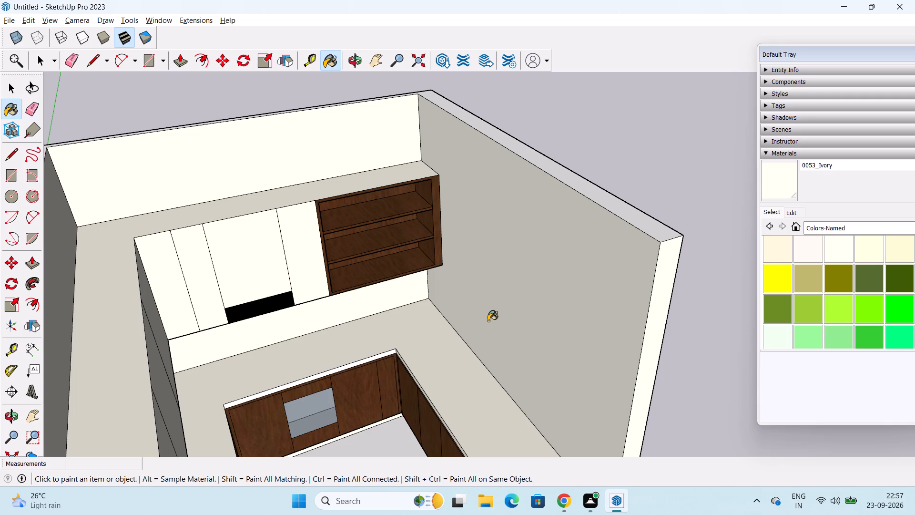
key("space")
Draw a rectangle about 5' 6" by 4' 2" on the ivory side wall, starting at the open shelves' top front corner.
middle_click(488, 321)
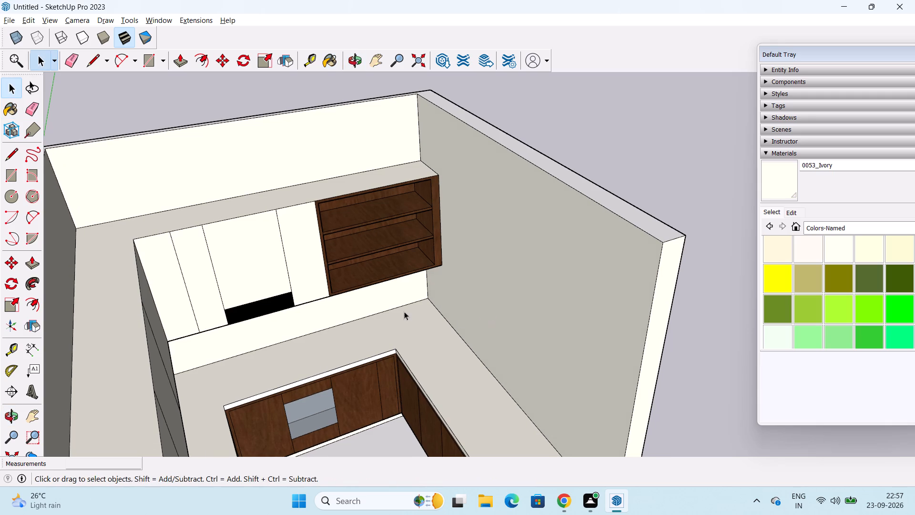
middle_click_drag(365, 308, 416, 302)
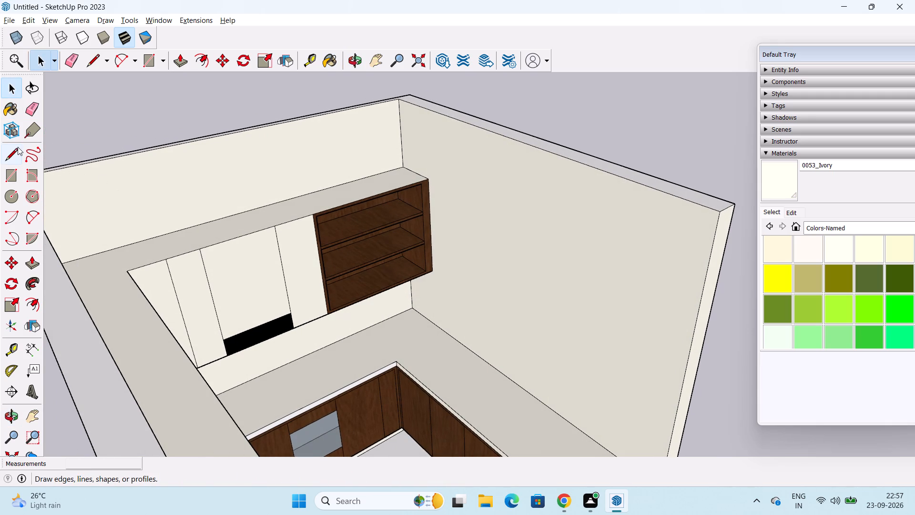
left_click(6, 174)
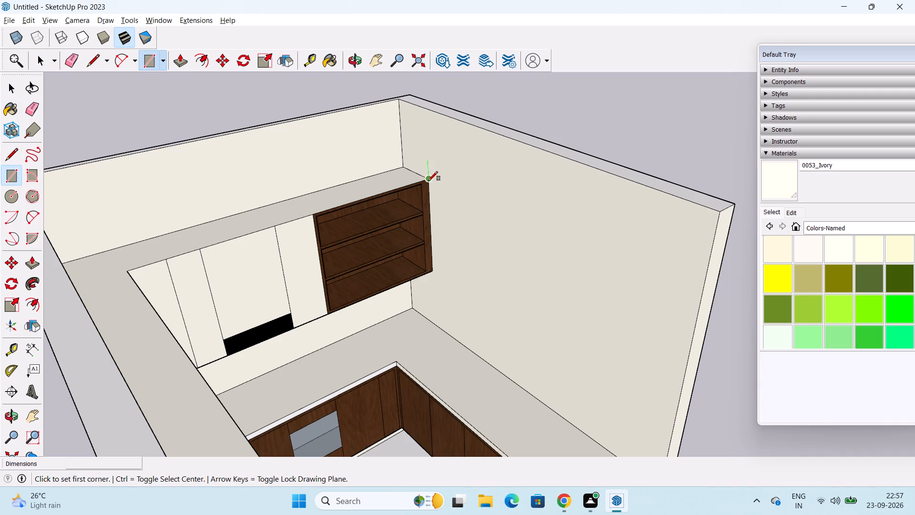
left_click(428, 181)
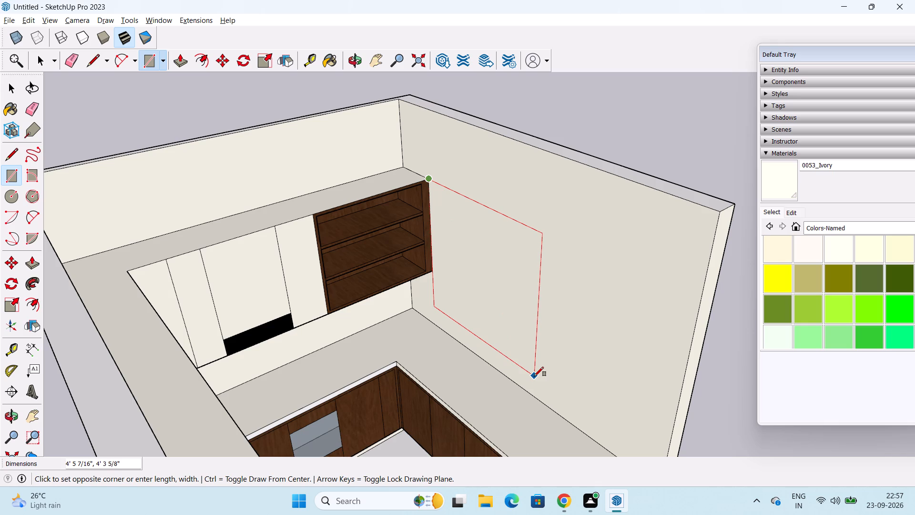
left_click(564, 393)
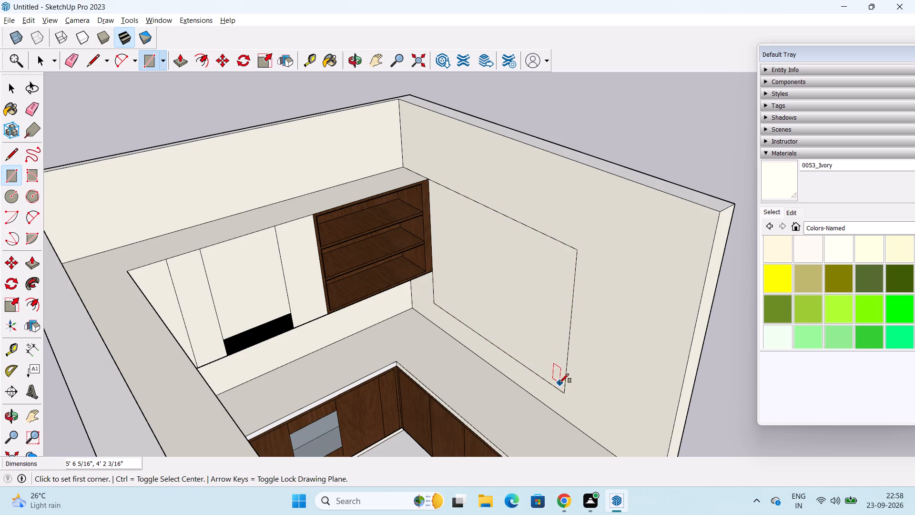
key("space")
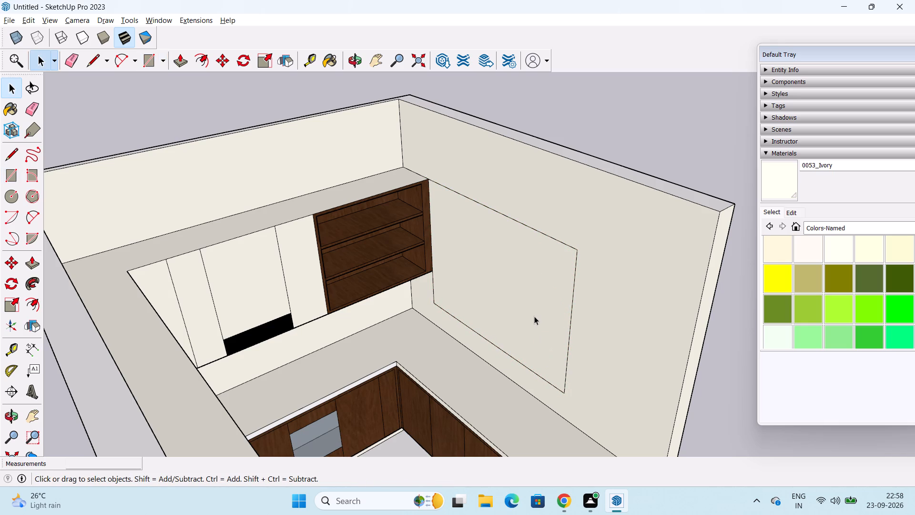
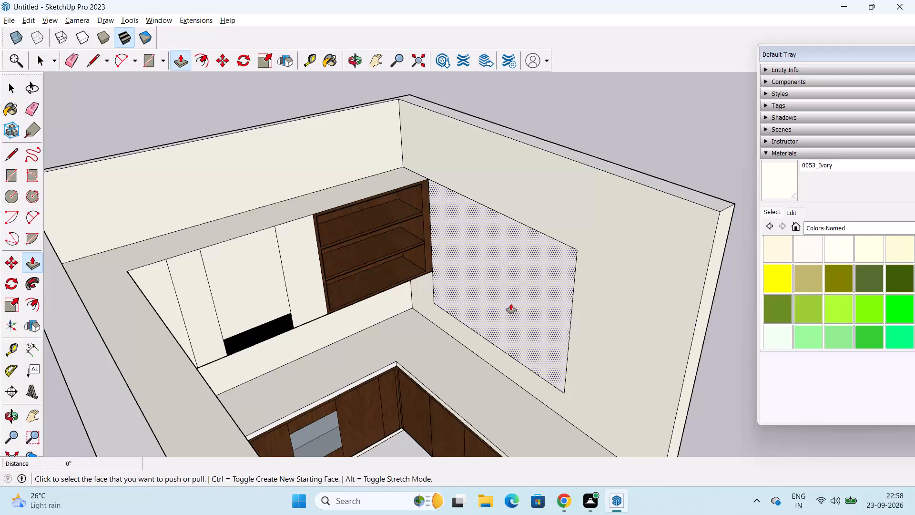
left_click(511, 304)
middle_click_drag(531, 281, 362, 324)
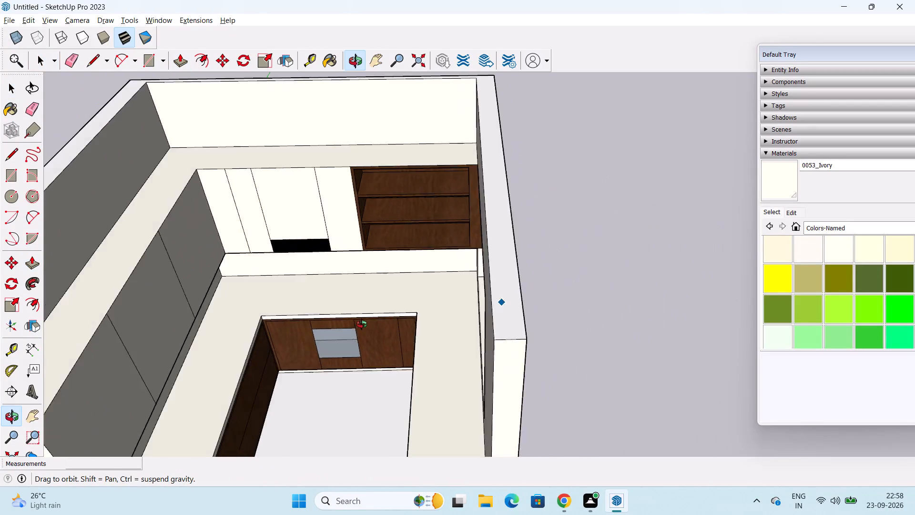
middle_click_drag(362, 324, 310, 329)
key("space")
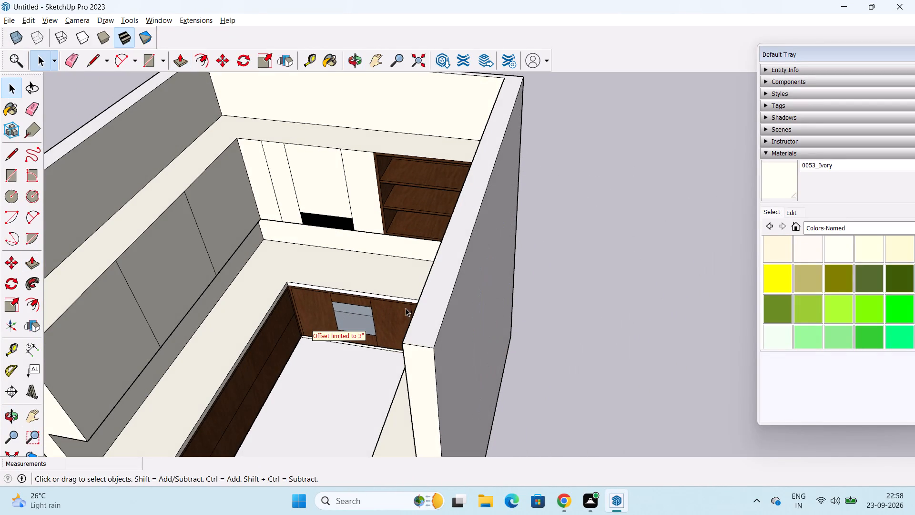
Thicken the side wall next to the open shelves by extruding its outer face 6".
key("p")
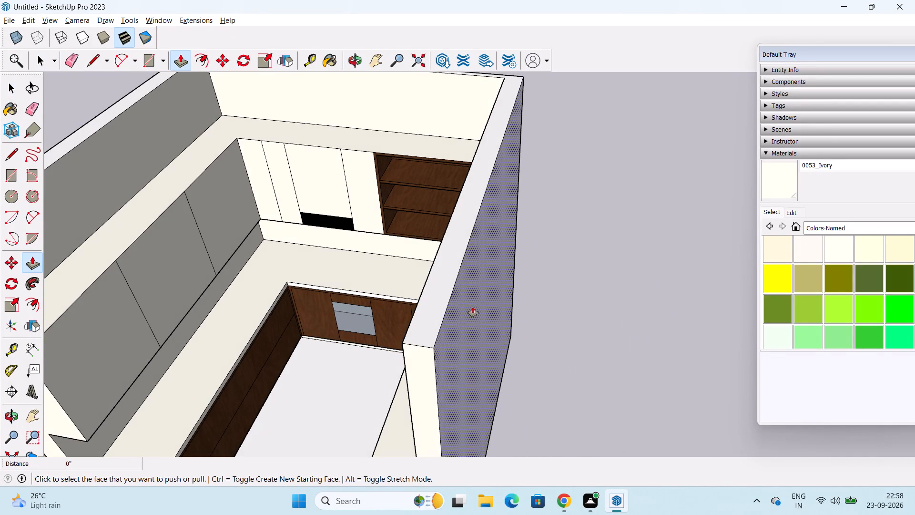
left_click(473, 307)
type("6\"")
key("Return")
Push the rectangle beside the open shelves 6" into the side wall as a recess.
middle_click_drag(392, 370, 607, 388)
left_click(584, 313)
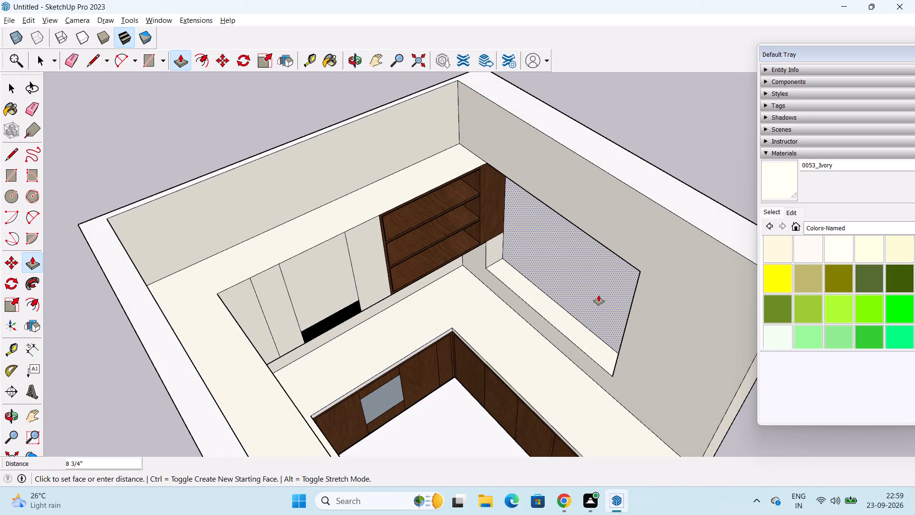
middle_click_drag(599, 295, 558, 299)
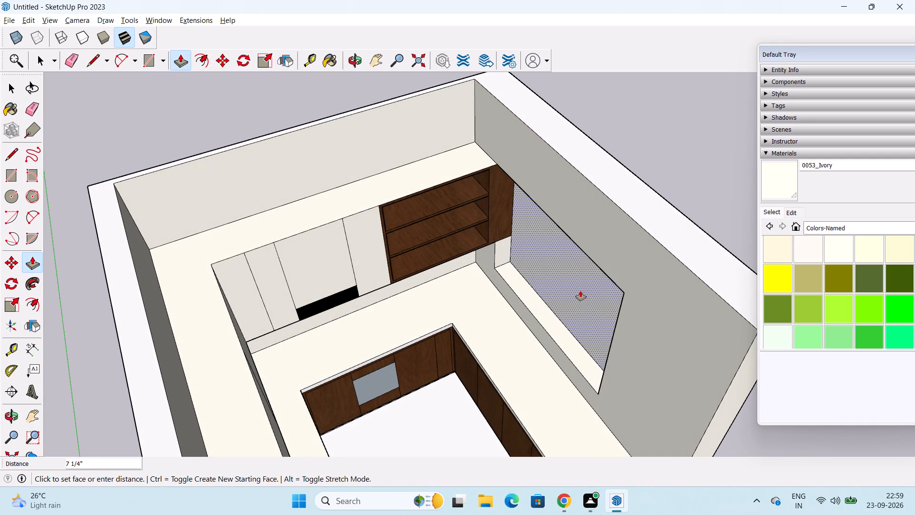
type("4\"")
key("Return")
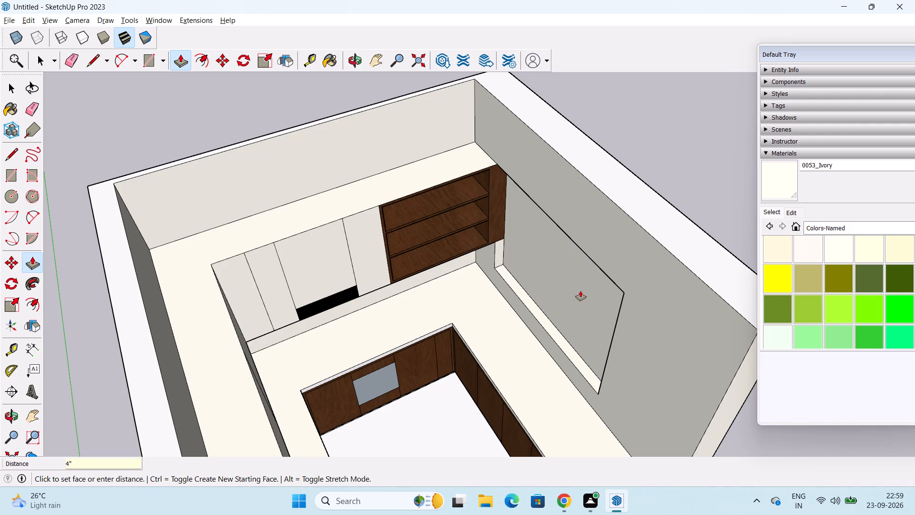
key("5")
key("BackSpace")
type("6'")
key("Return")
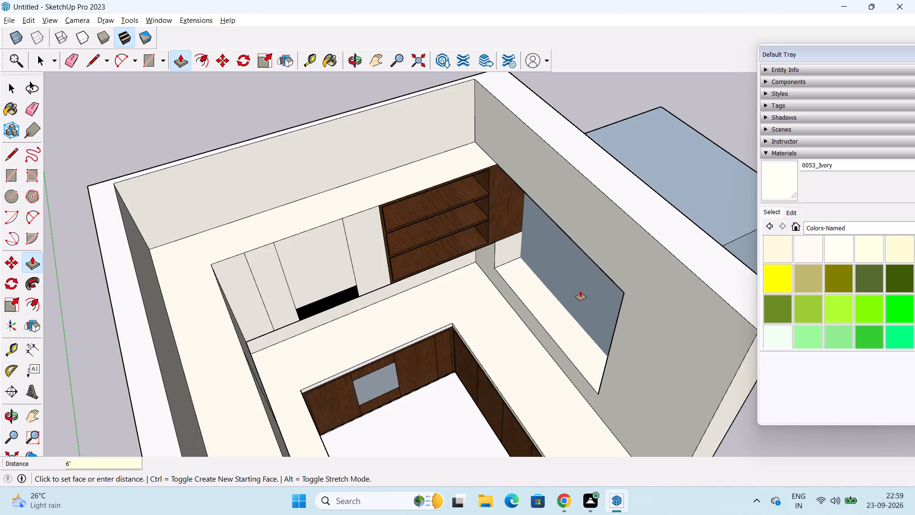
key("6")
key("shift+quotedbl")
key("Return")
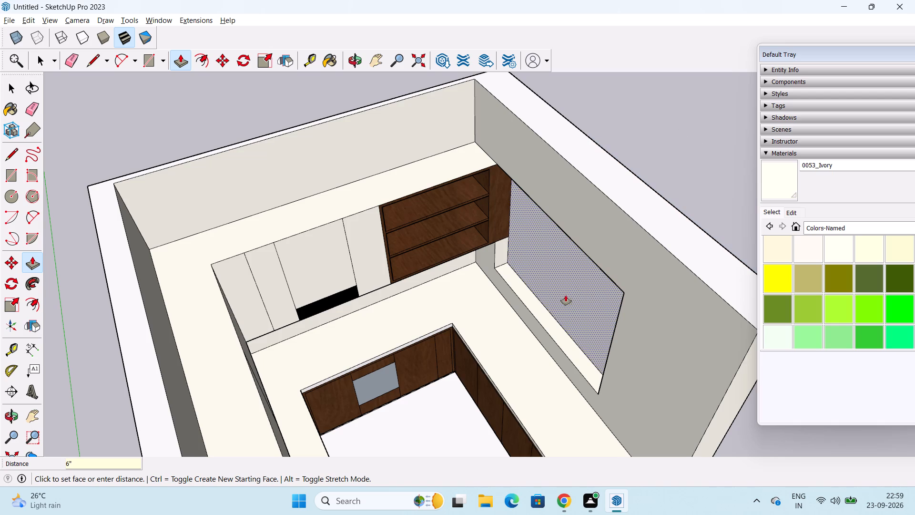
key("space")
Draw a 3' vertical line on the veneer side face where the shelf unit meets the recess, from bottom edge to top.
middle_click_drag(549, 299, 506, 245)
scroll(509, 238, "up", 3)
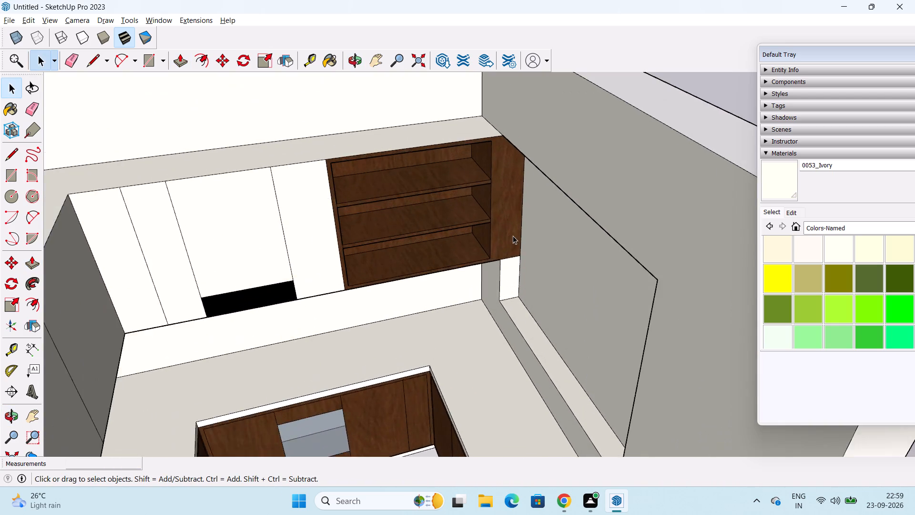
scroll(513, 236, "up", 5)
middle_click_drag(513, 232, 485, 231)
scroll(493, 224, "down", 5)
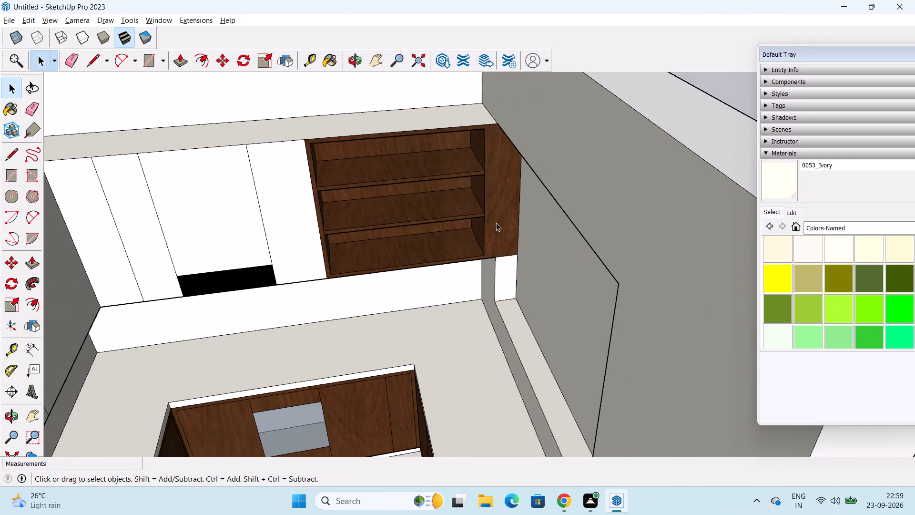
middle_click_drag(498, 240, 499, 145)
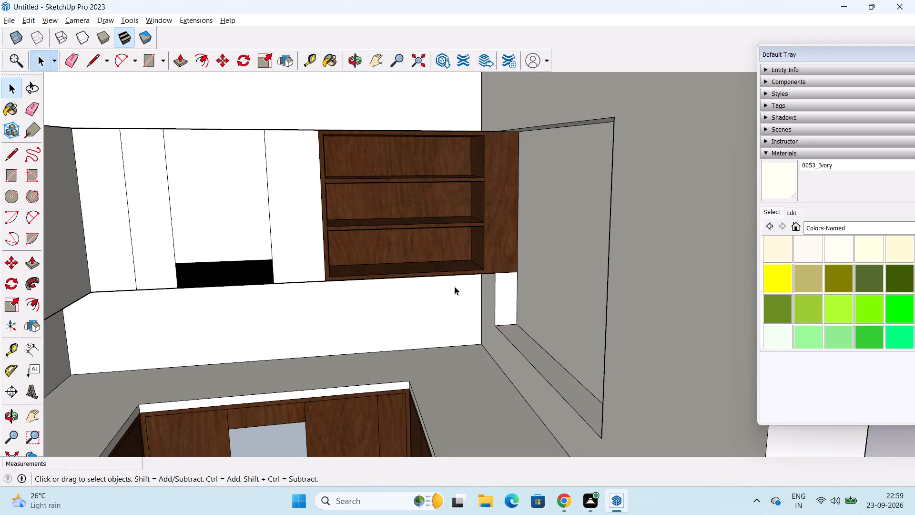
key("l")
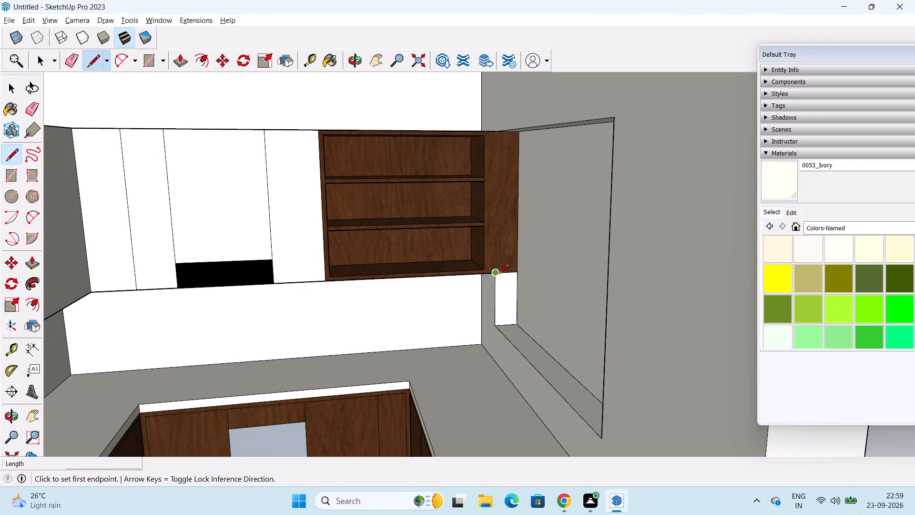
left_click(499, 275)
left_click(500, 134)
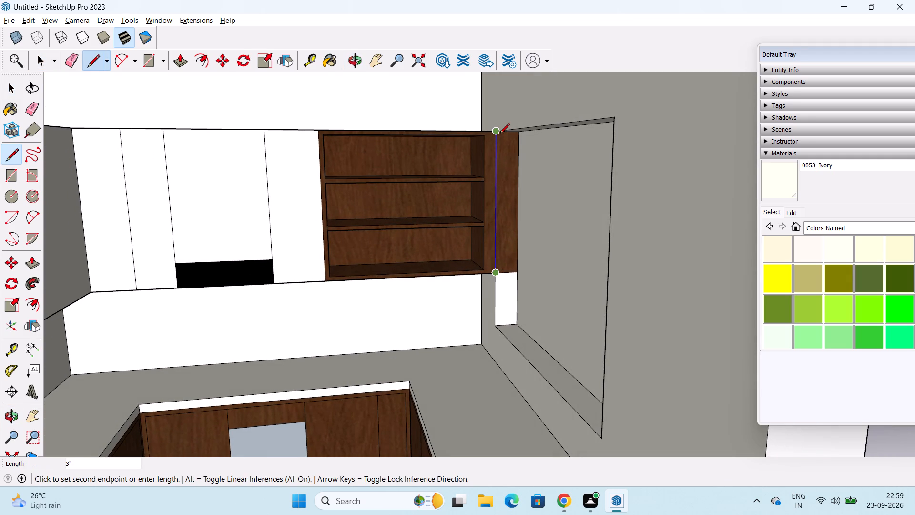
middle_click_drag(519, 281, 545, 309)
key("space")
Delete the face covering the front of the wall recess.
left_click(559, 275)
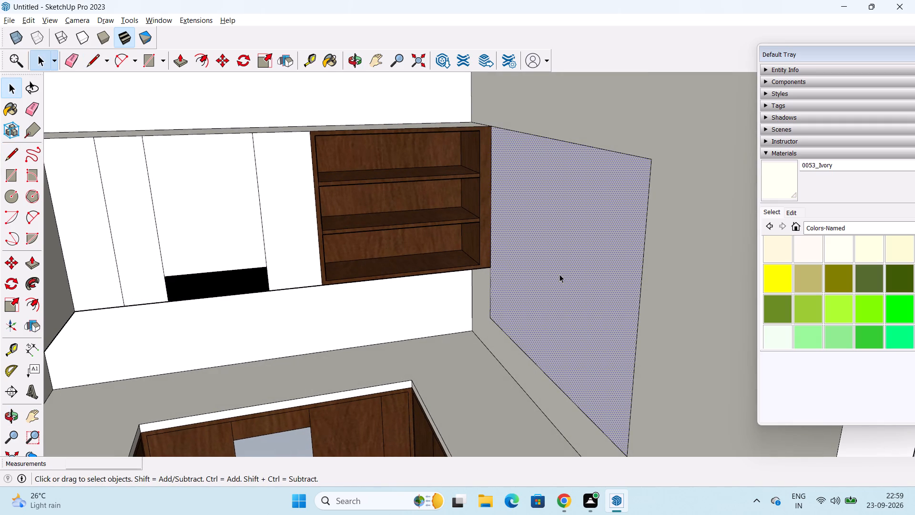
key("Delete")
Paint the veneer strip on the recess's inner side, beside the open shelves, with 0053_Ivory.
scroll(505, 278, "up", 2)
middle_click_drag(505, 278, 482, 226)
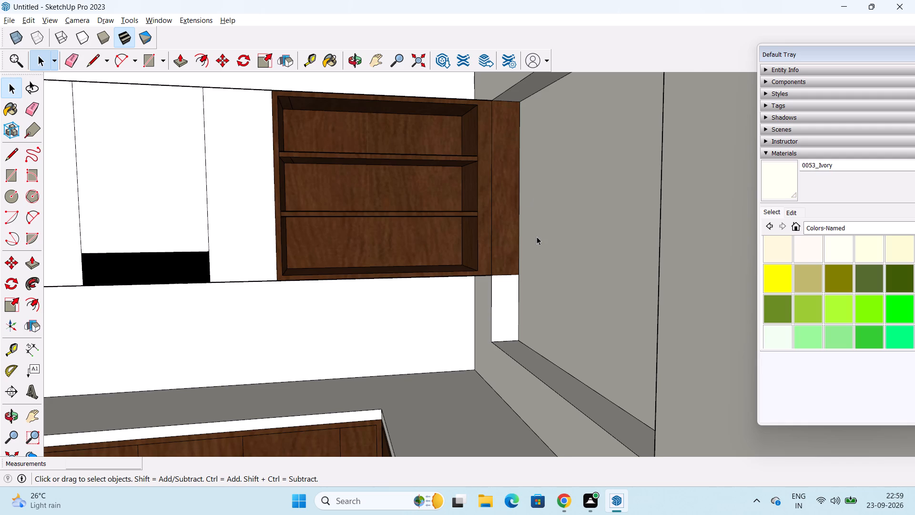
scroll(537, 237, "up", 1)
middle_click_drag(491, 259, 506, 297)
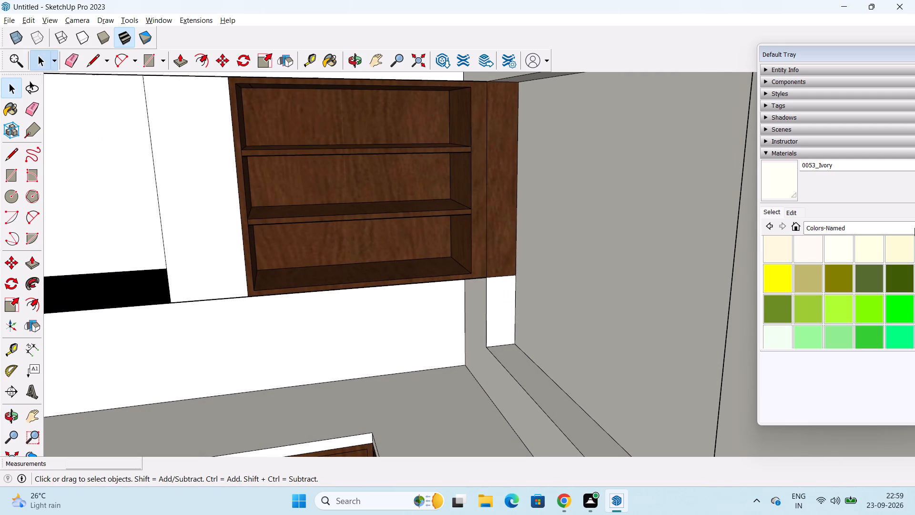
left_click_drag(834, 253, 827, 254)
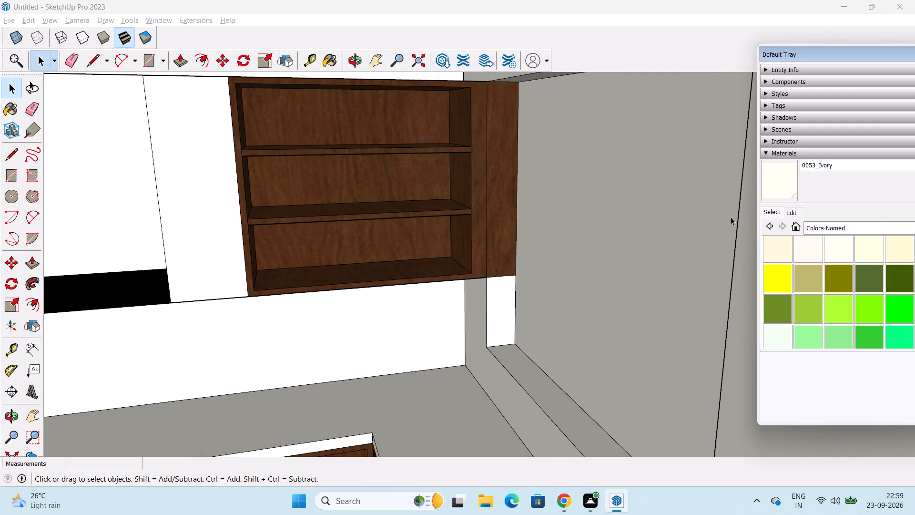
left_click(772, 169)
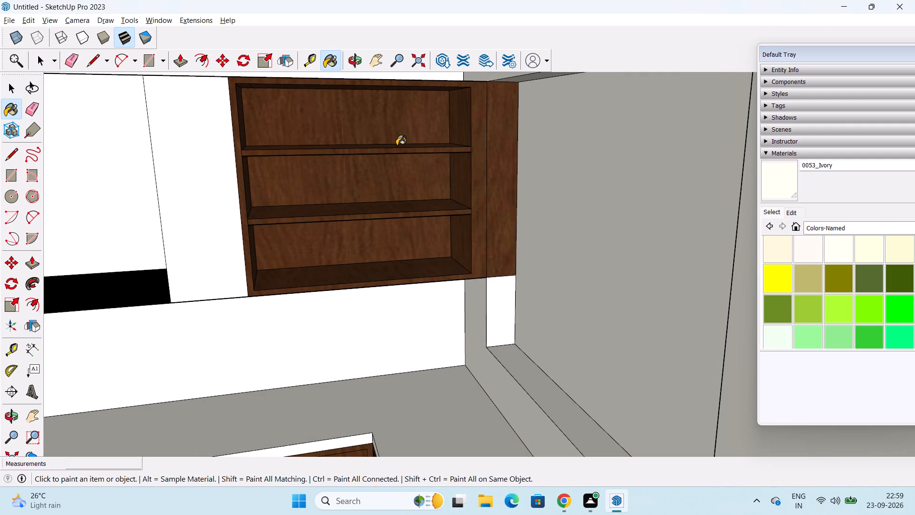
left_click(508, 159)
key("space")
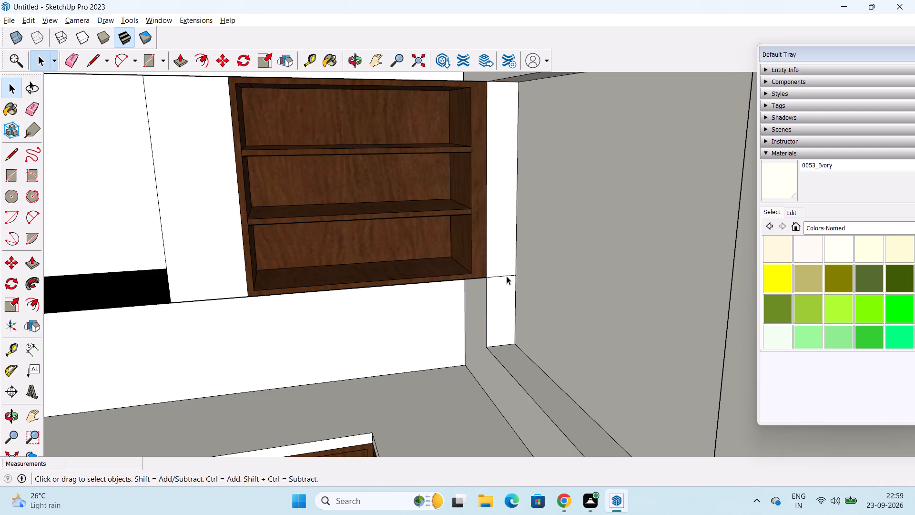
Delete the short horizontal edge dividing the recess's ivory side face at the shelf unit's bottom.
left_click(507, 276)
key("Delete")
Examine the wall recess and its junction with the open shelves from several angles.
middle_click_drag(518, 103, 534, 186)
scroll(556, 173, "down", 5)
middle_click_drag(556, 240, 661, 195)
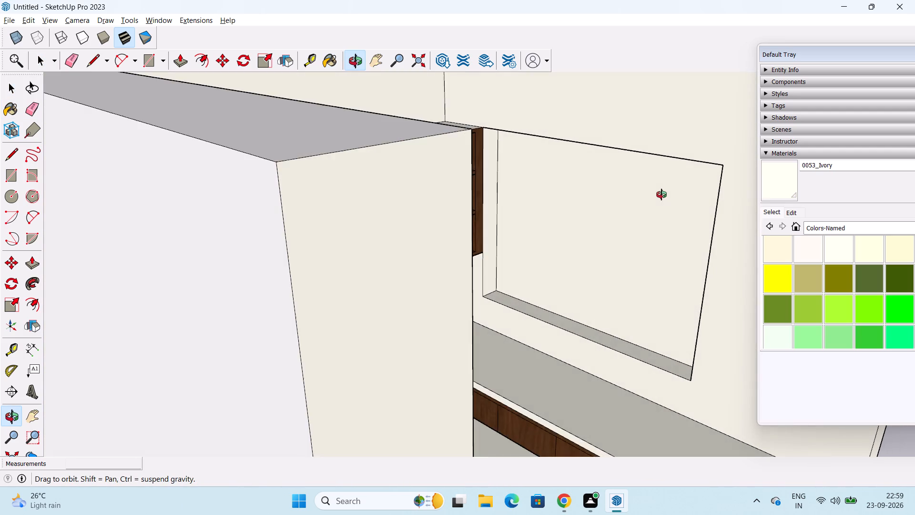
middle_click_drag(661, 195, 611, 194)
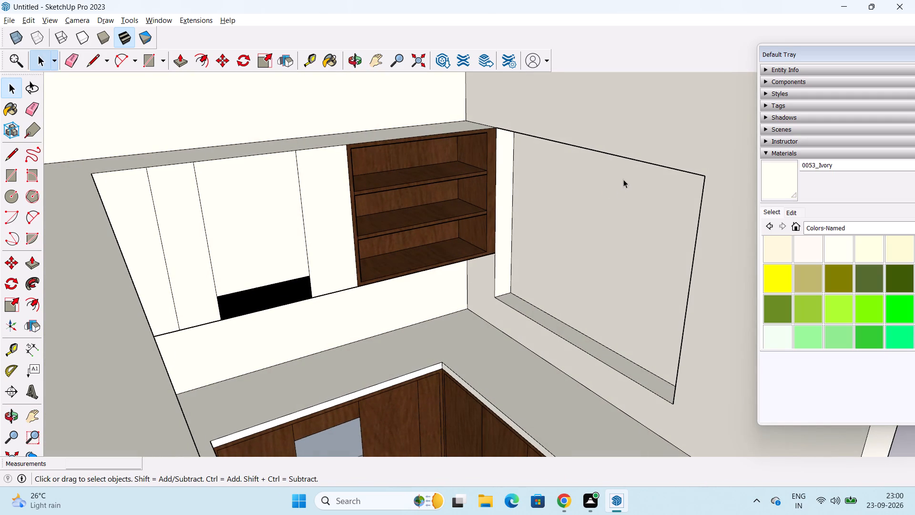
middle_click_drag(593, 232, 556, 211)
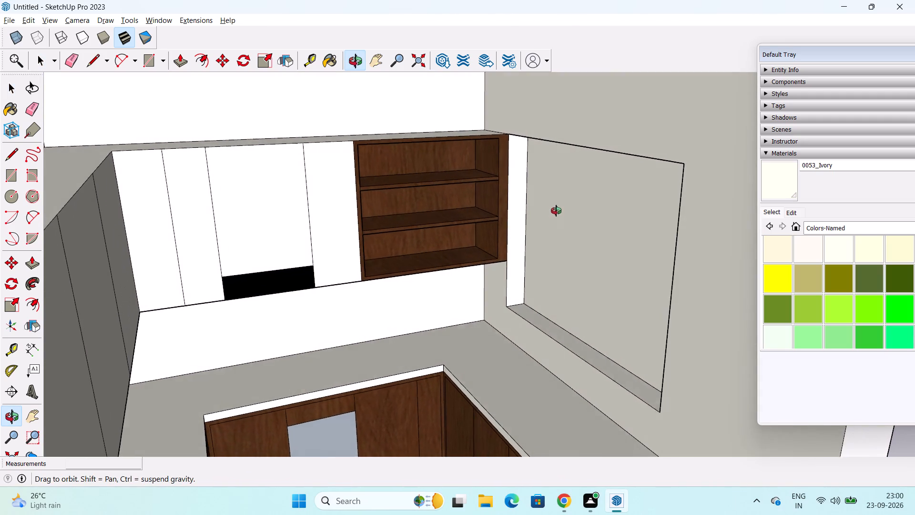
middle_click_drag(556, 211, 557, 209)
scroll(580, 232, "down", 2)
middle_click_drag(596, 279, 600, 260)
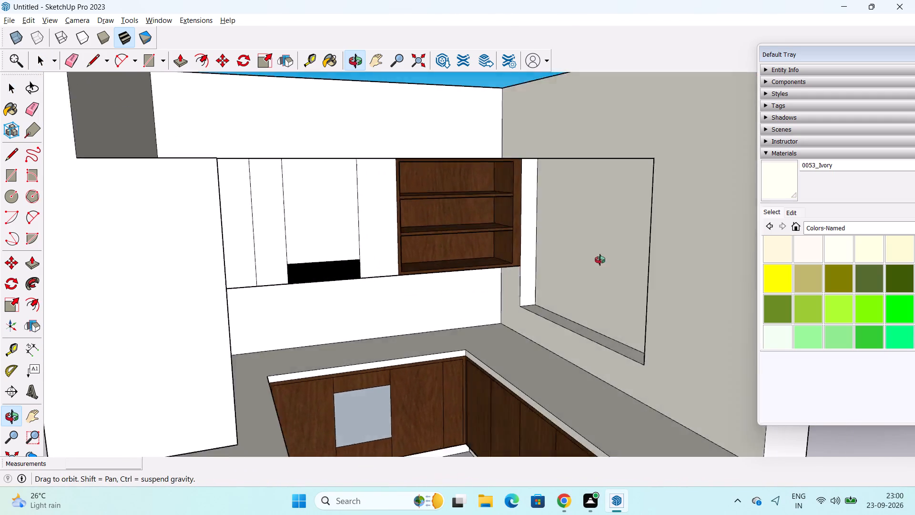
middle_click_drag(600, 260, 690, 295)
scroll(637, 279, "up", 3)
middle_click_drag(611, 278, 560, 289)
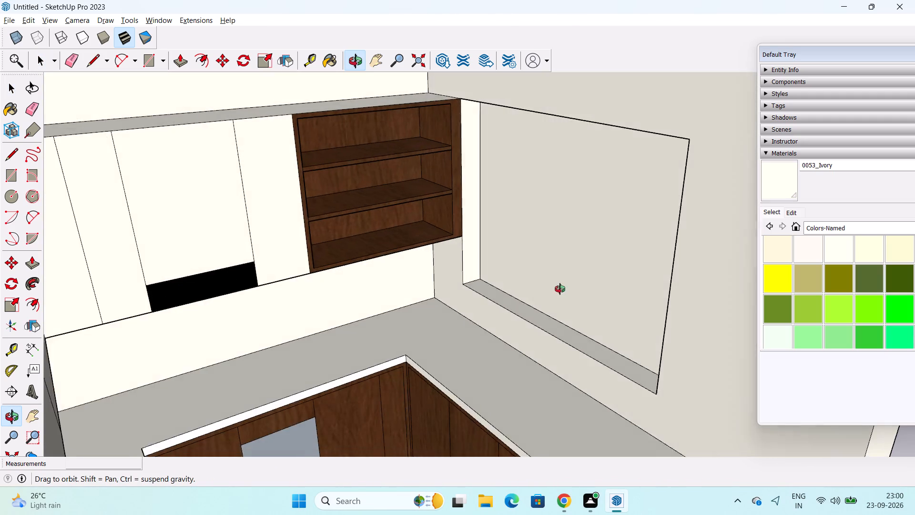
middle_click_drag(560, 289, 585, 270)
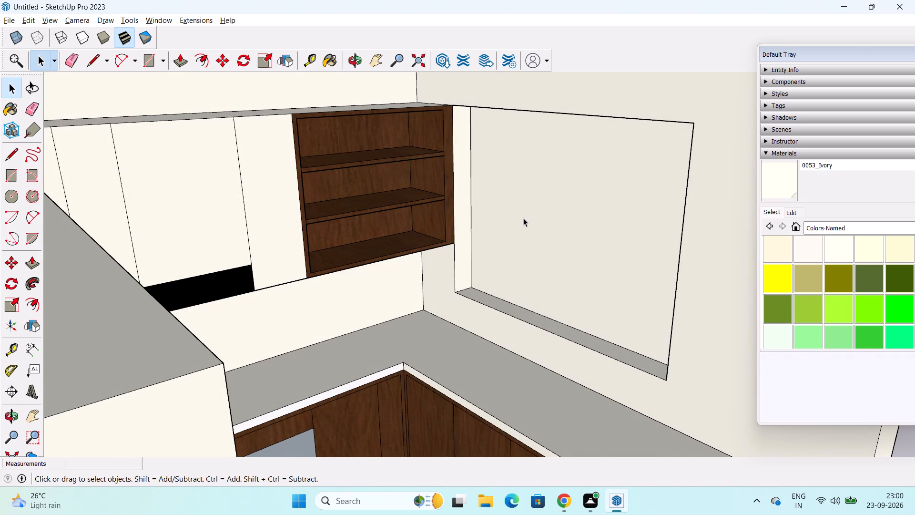
scroll(523, 218, "down", 1)
middle_click_drag(528, 220, 526, 229)
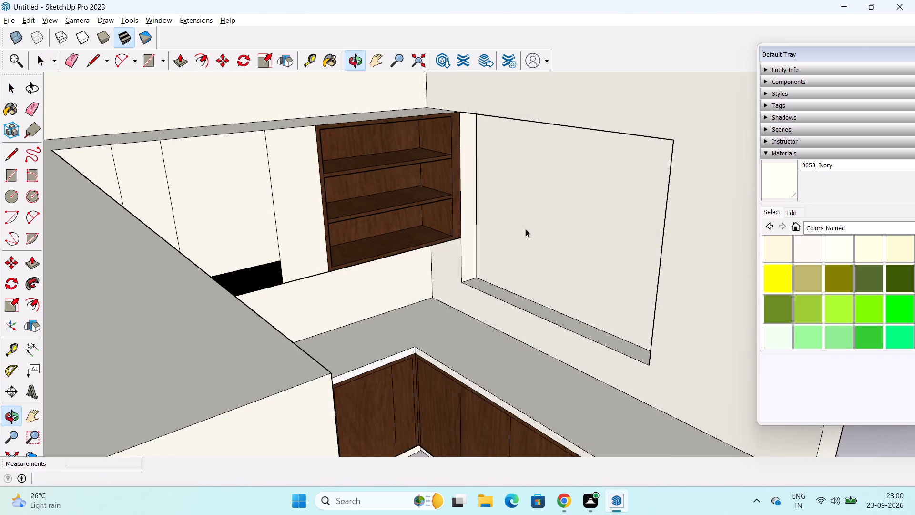
Offset the outline of the recess's back face 4" inward.
scroll(539, 229, "up", 5)
middle_click_drag(539, 229, 548, 214)
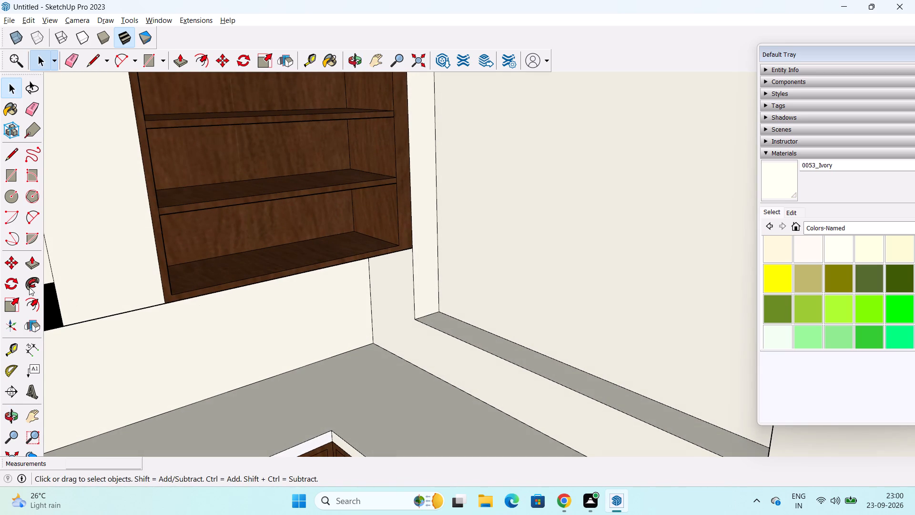
left_click_drag(33, 299, 43, 294)
left_click(34, 310)
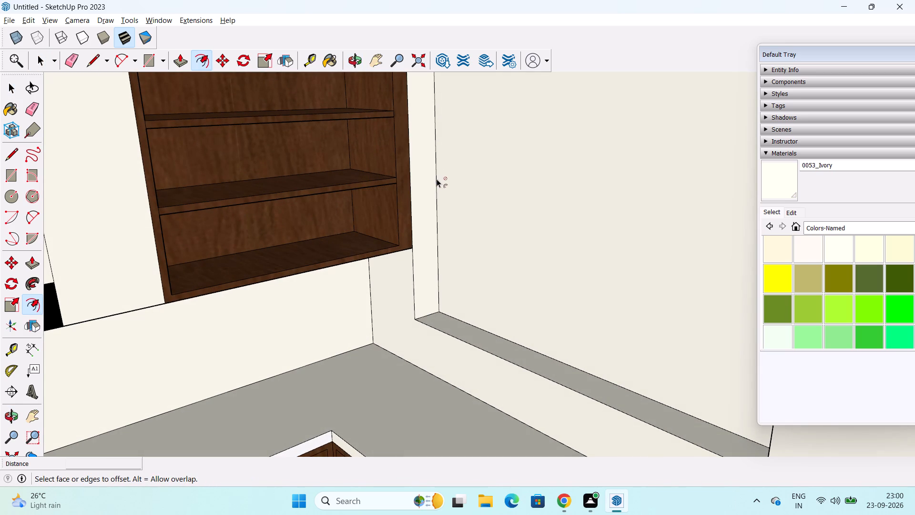
left_click(446, 160)
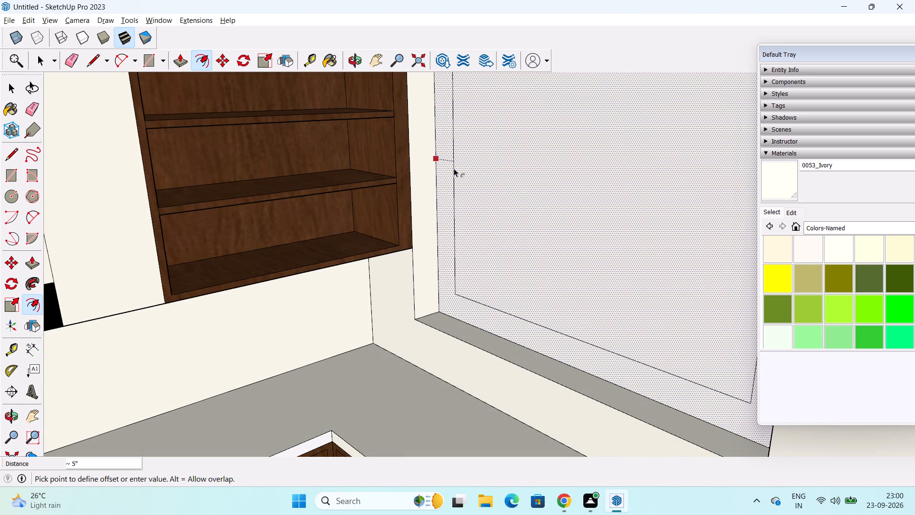
scroll(454, 168, "down", 2)
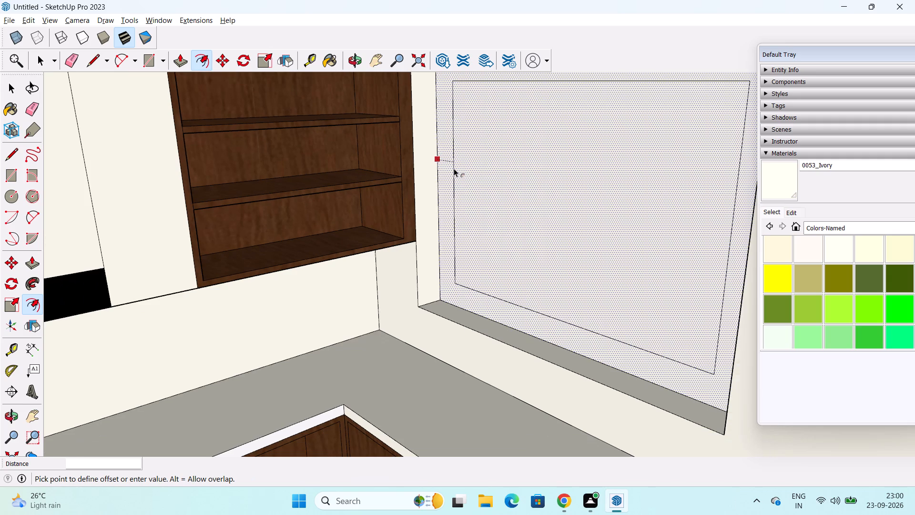
scroll(454, 168, "down", 1)
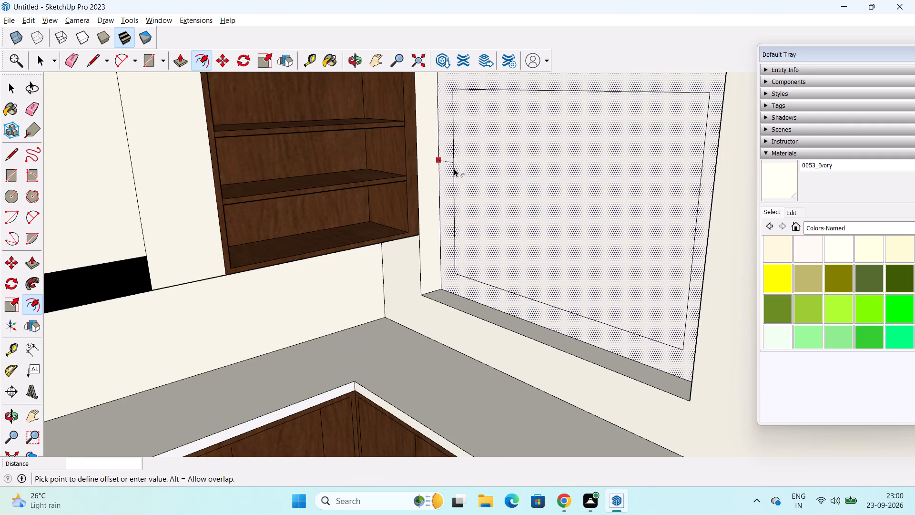
type("4\"")
key("Return")
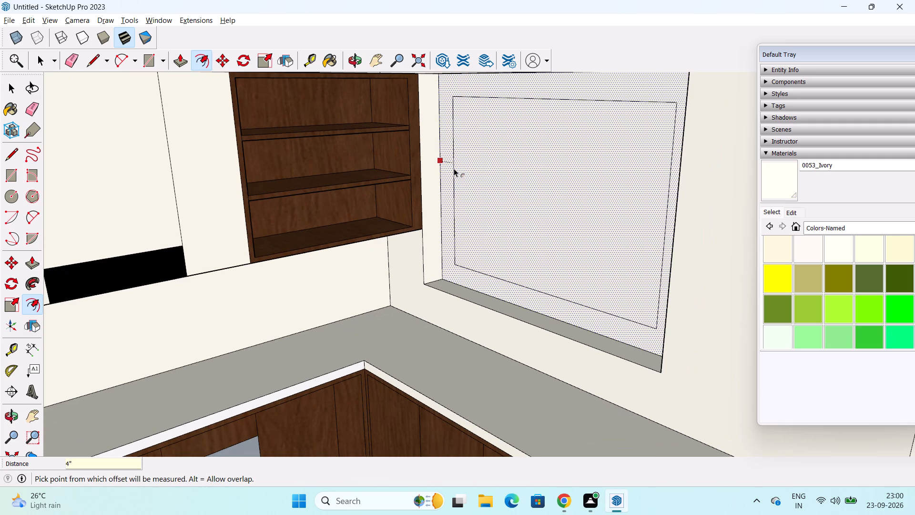
Extrude the border strip around the recess's back face 4" toward the room with Push/Pull.
middle_click_drag(460, 210, 510, 216)
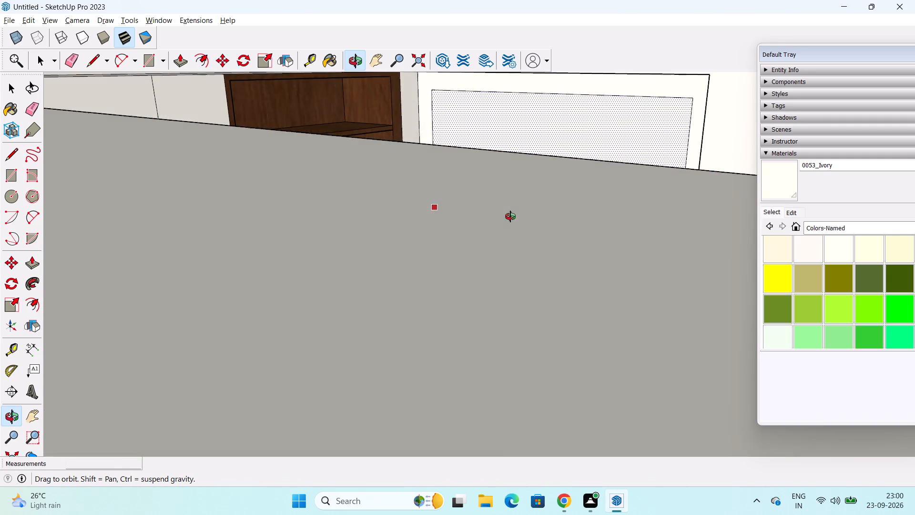
middle_click_drag(510, 216, 455, 241)
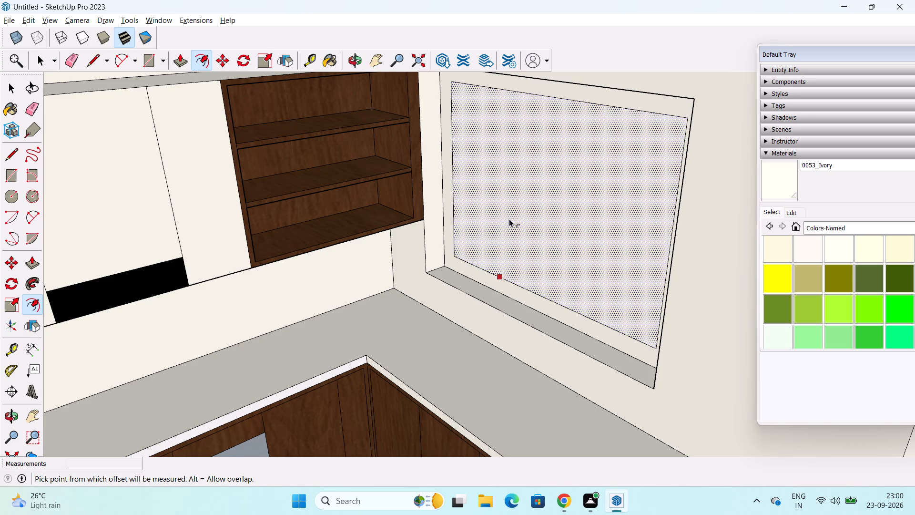
key("space")
key("space")
middle_click_drag(501, 221, 476, 227)
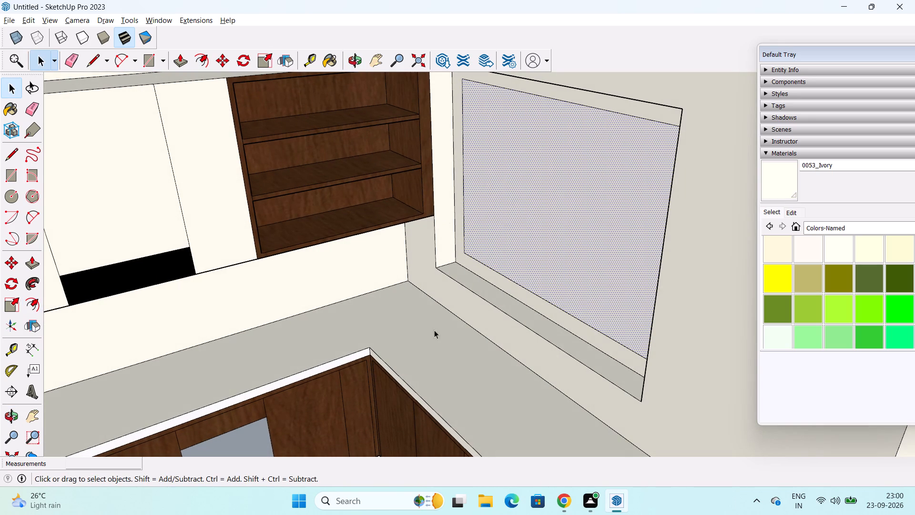
left_click(320, 187)
scroll(410, 185, "down", 9)
left_click(677, 313)
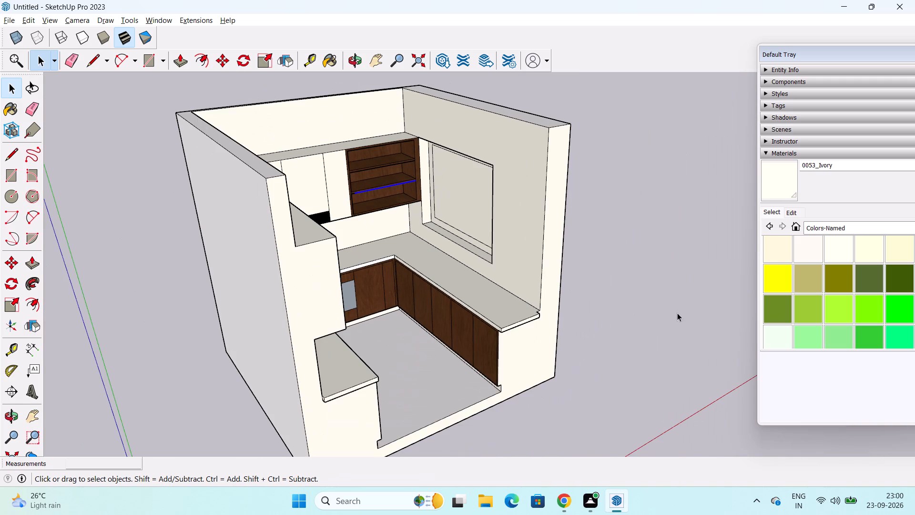
scroll(494, 241, "up", 10)
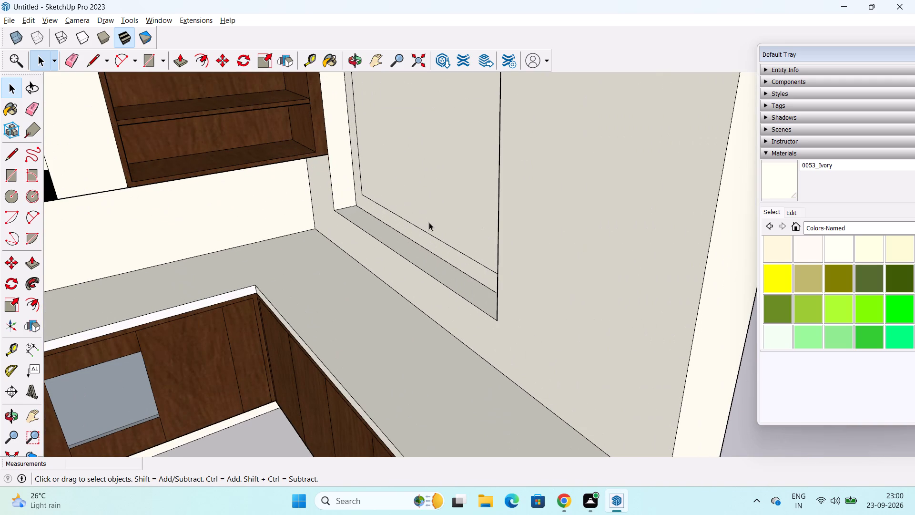
key("p")
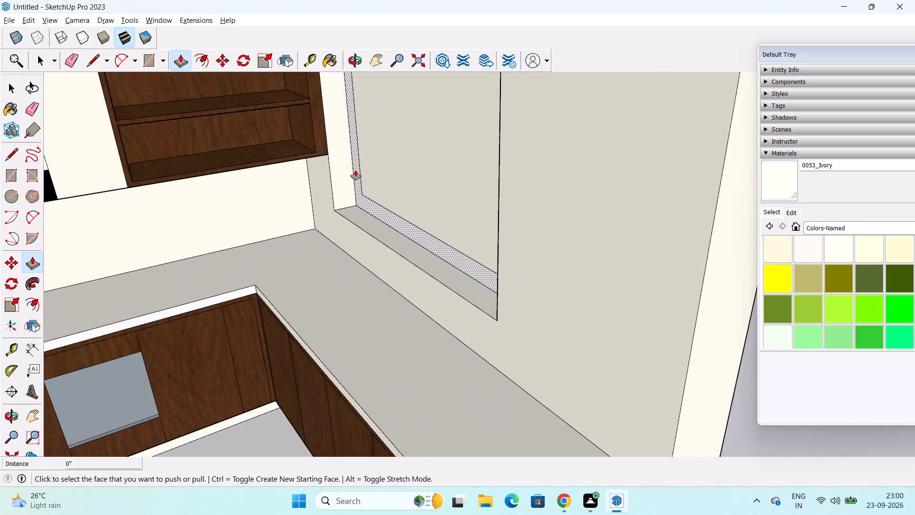
left_click(356, 170)
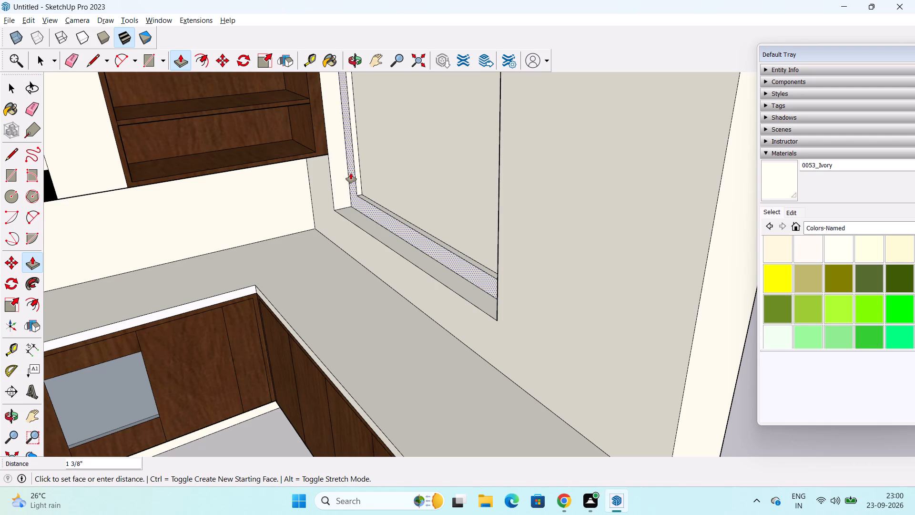
key("4")
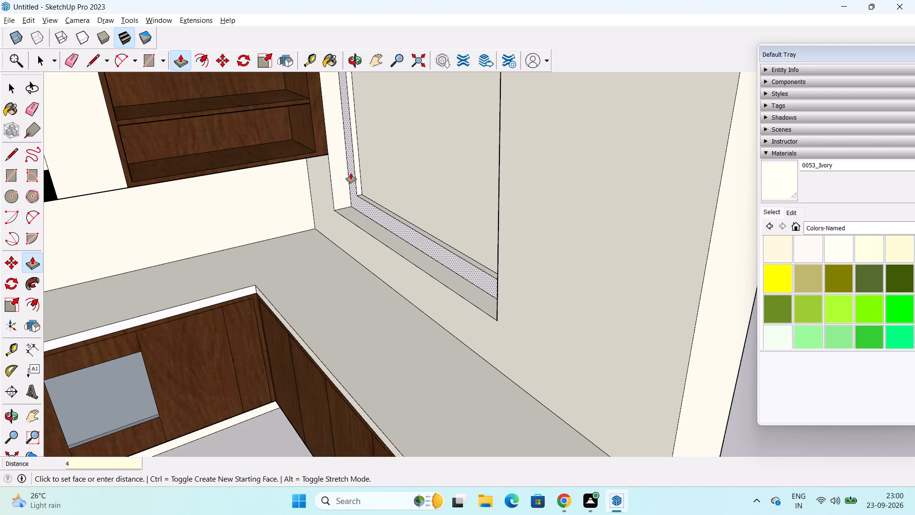
key("shift+quotedbl")
key("Return")
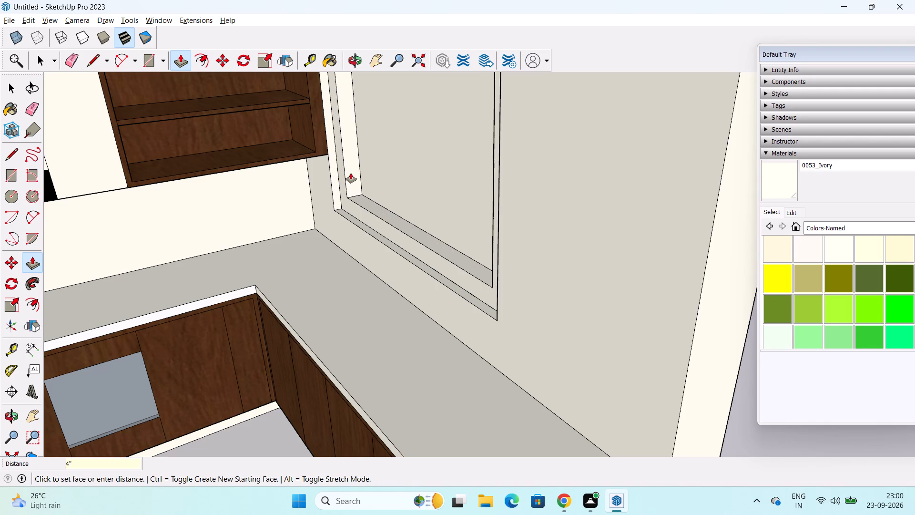
Revise the border frame's extrusion depth, trying 3" before settling on 2".
key("2")
key("BackSpace")
type("3\"")
key("Return")
type("2\"")
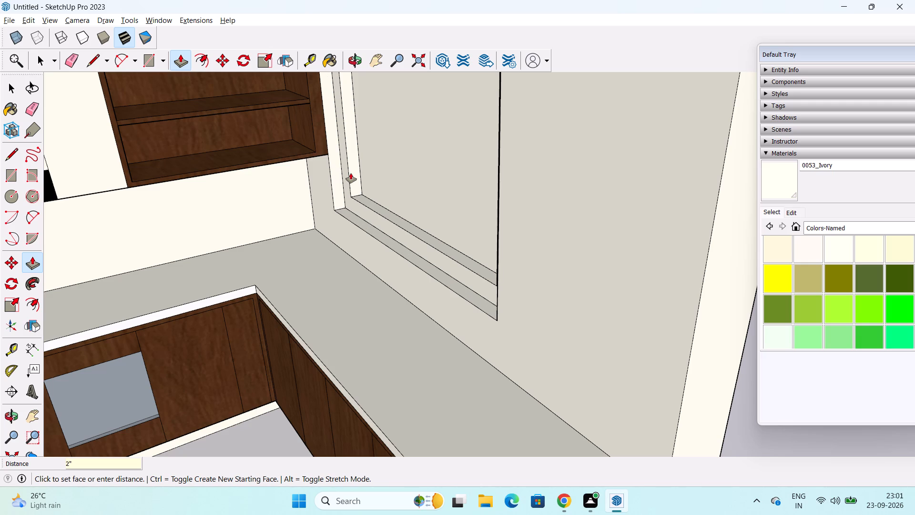
key("Return")
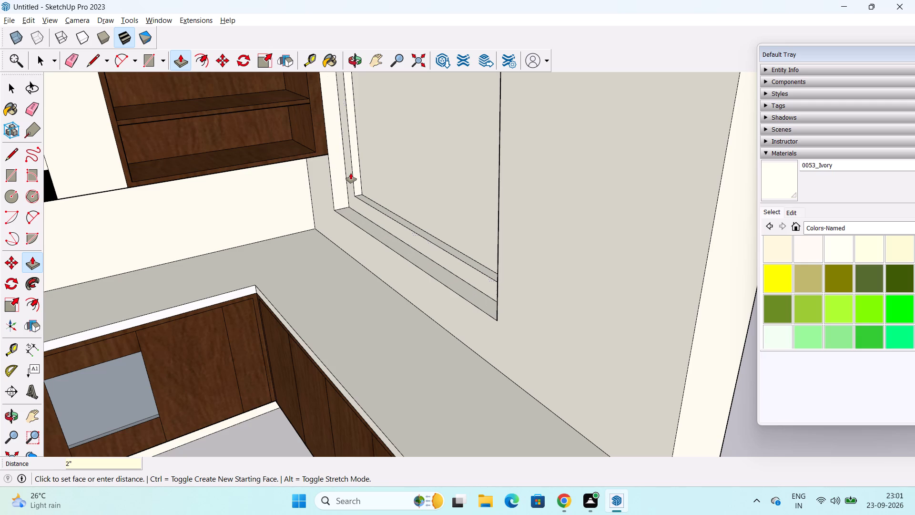
key("space")
Draw a vertical line down the middle of the framed back panel, from its top edge to its bottom edge.
scroll(381, 200, "down", 2)
middle_click_drag(380, 205, 471, 119)
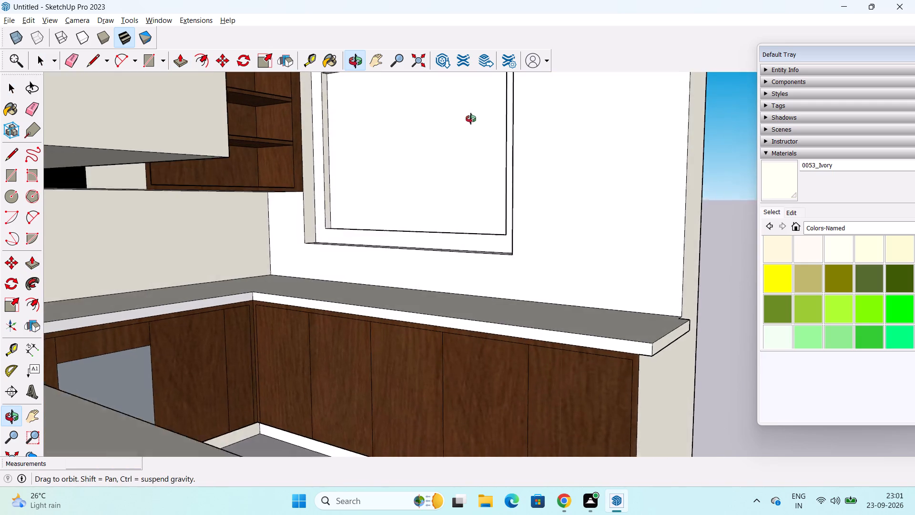
middle_click_drag(471, 119, 471, 116)
scroll(408, 136, "up", 2)
middle_click_drag(408, 135, 405, 228, "shift")
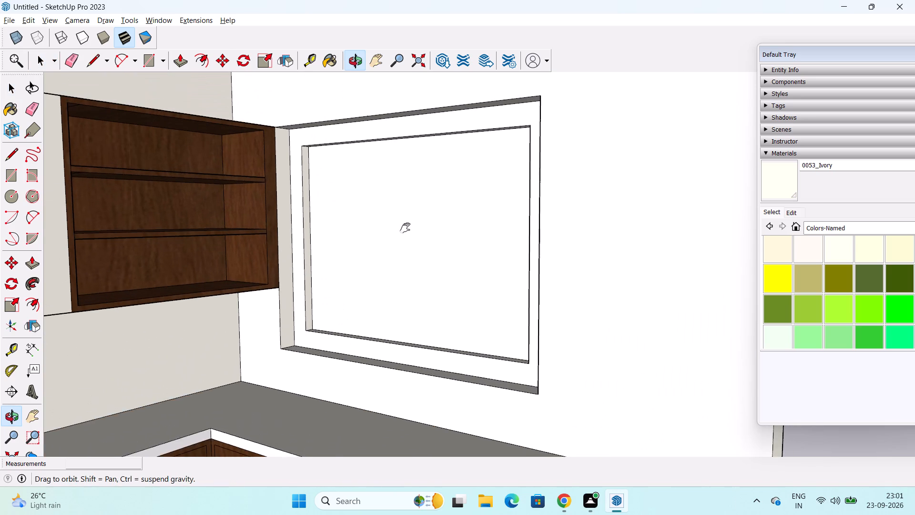
middle_click_drag(405, 228, 405, 228, "shift")
middle_click_drag(382, 171, 396, 150)
key("l")
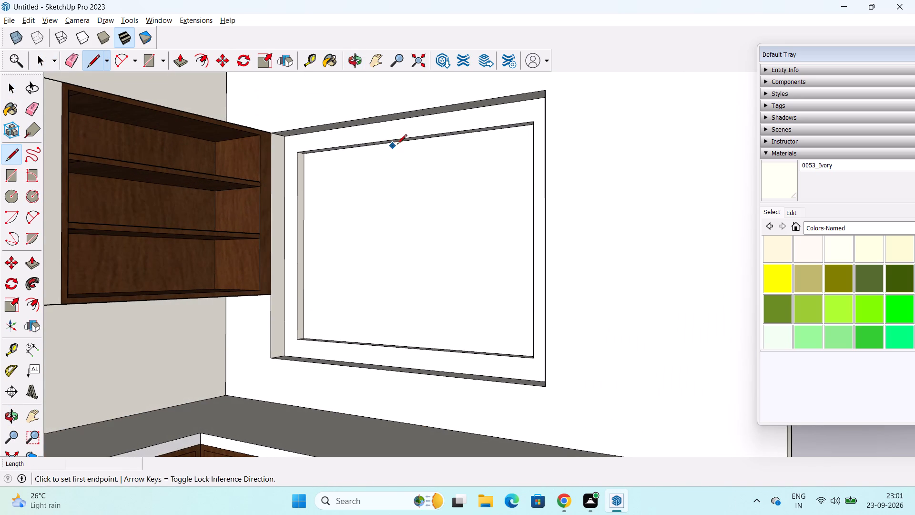
left_click(409, 143)
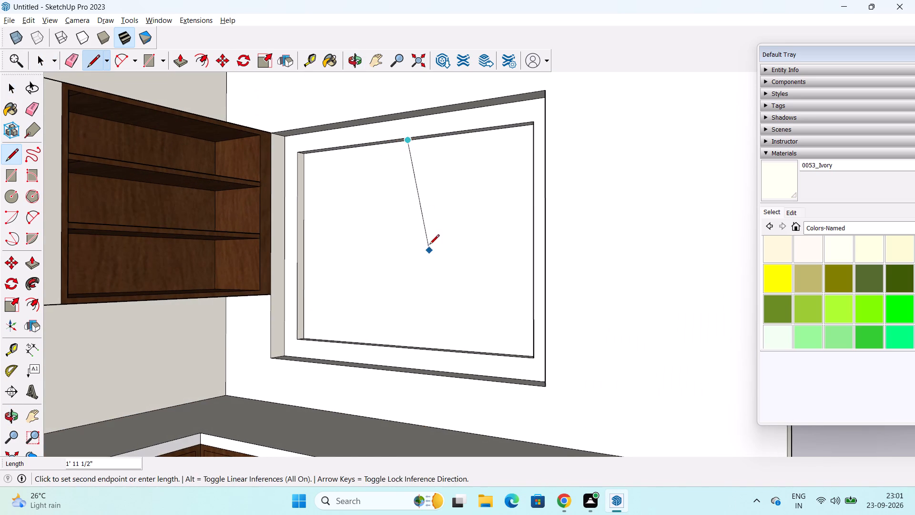
middle_click_drag(429, 242, 325, 276)
middle_click_drag(398, 206, 428, 105)
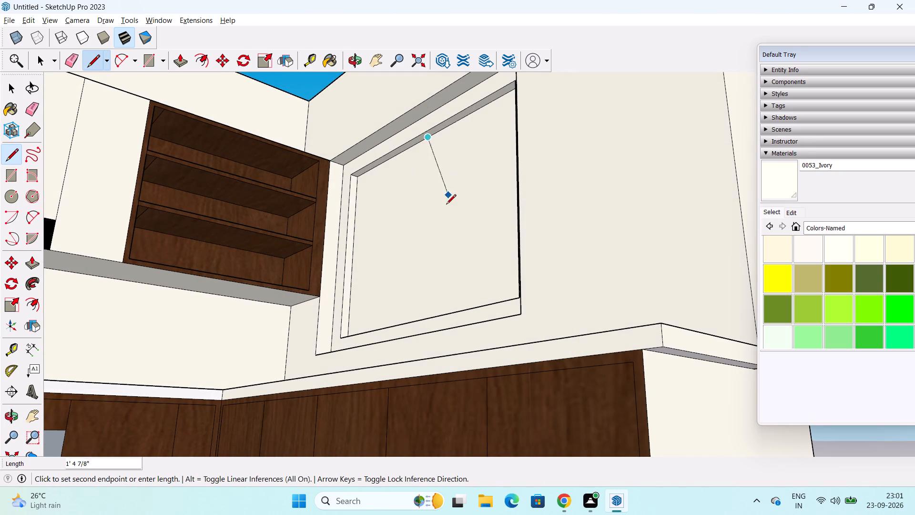
middle_click_drag(417, 270, 401, 402)
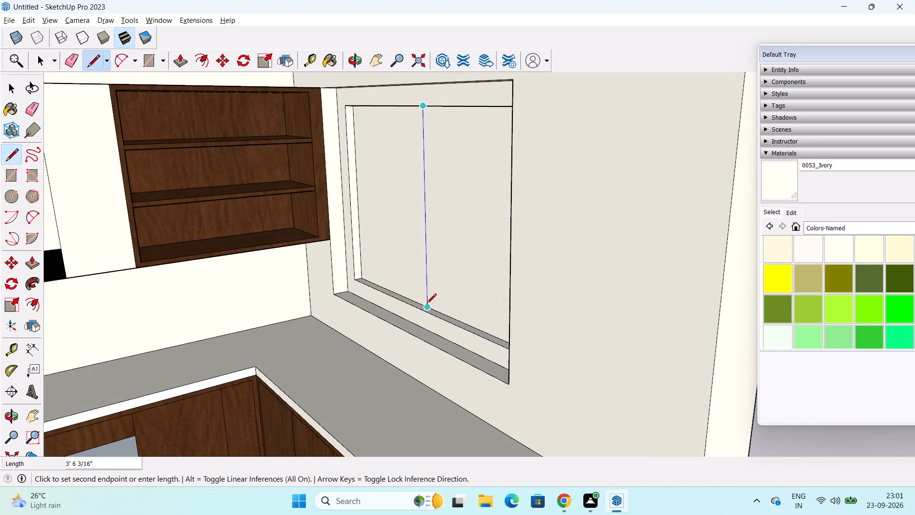
left_click(427, 304)
key("space")
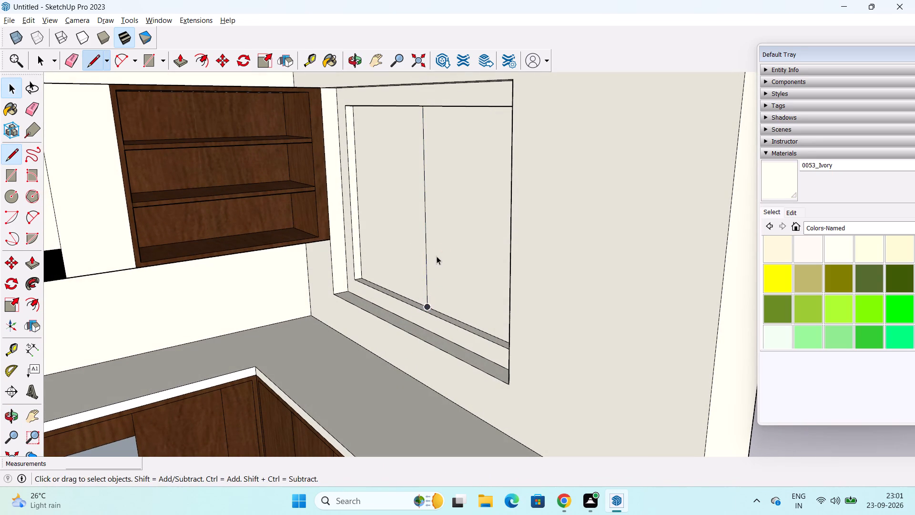
Copy the panel's vertical centre line 1" away from the open shelves, and copy that line 2" back toward them.
middle_click_drag(427, 246, 482, 271)
scroll(408, 284, "up", 4)
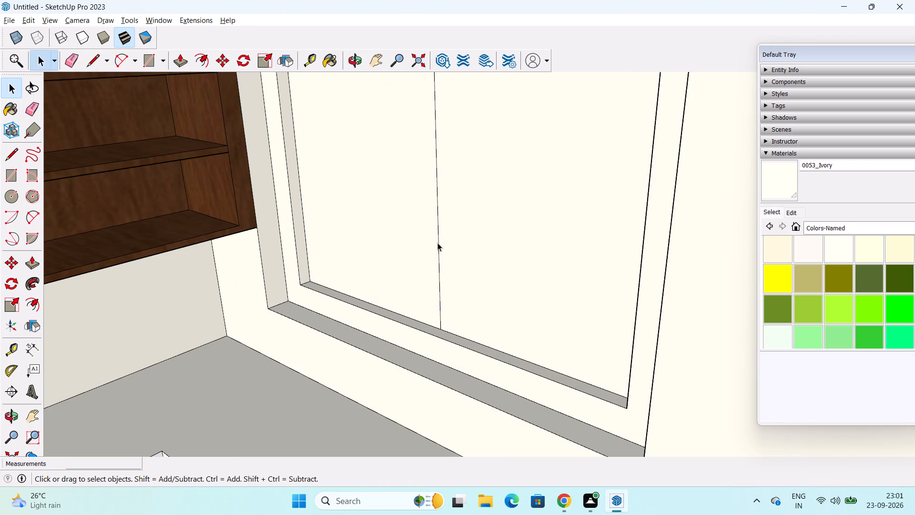
left_click(437, 243)
key("m")
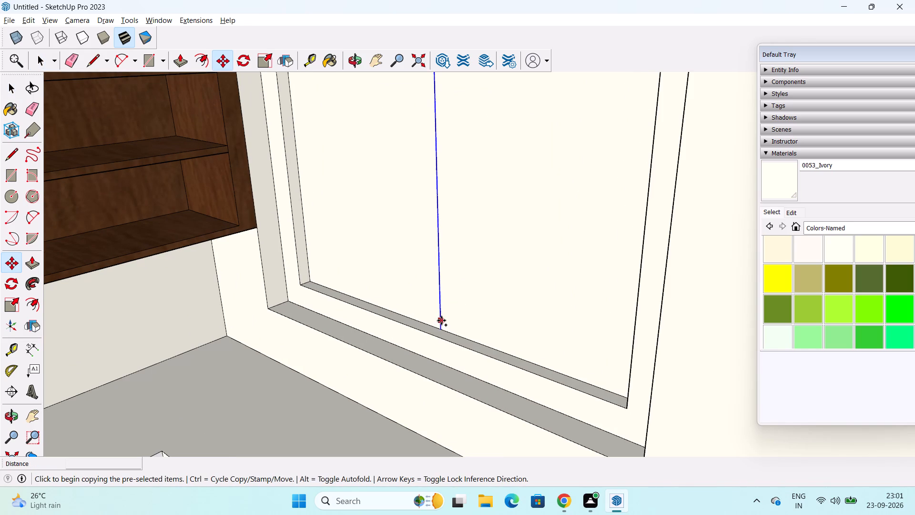
left_click(442, 329)
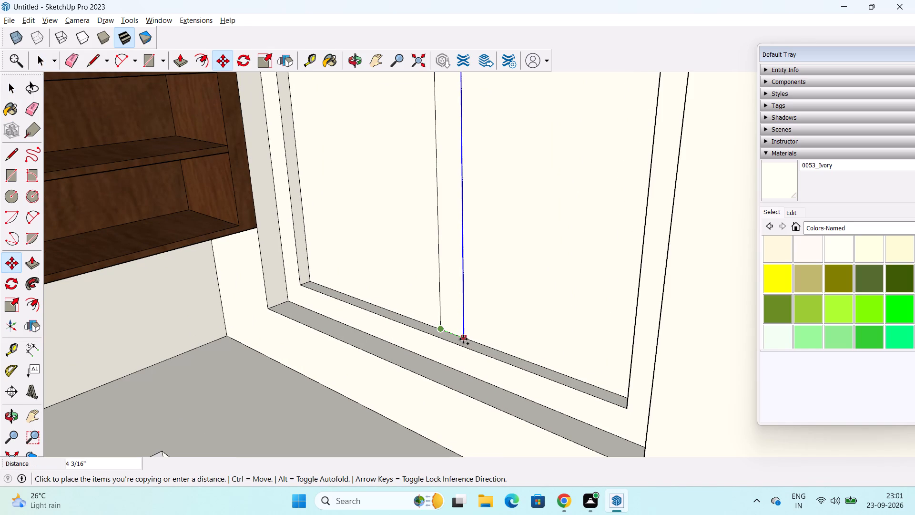
type("1\"")
key("Return")
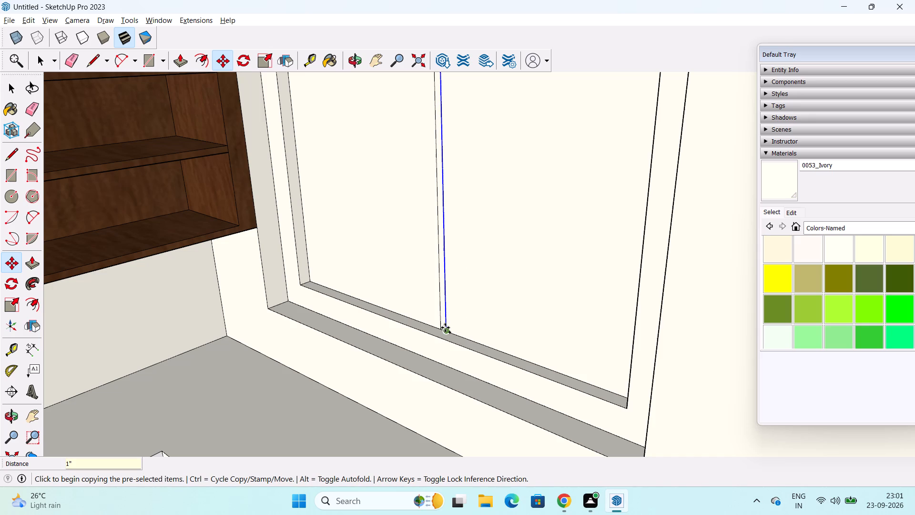
left_click(445, 328)
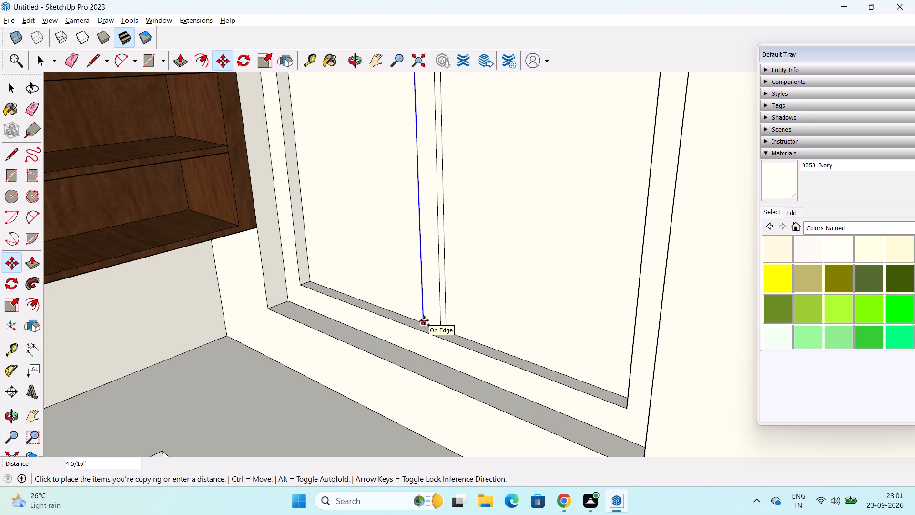
type("2\"")
key("Return")
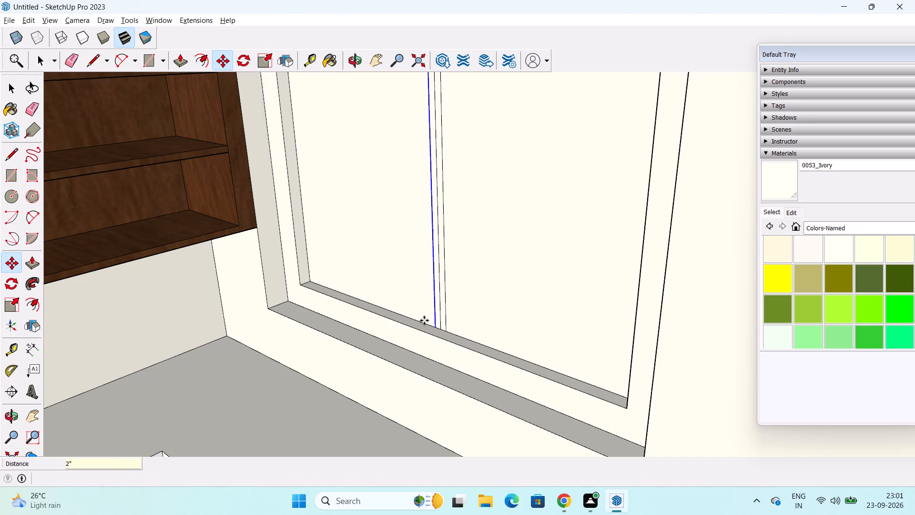
Delete the original centre line between the two copied vertical lines.
key("space")
left_click(439, 296)
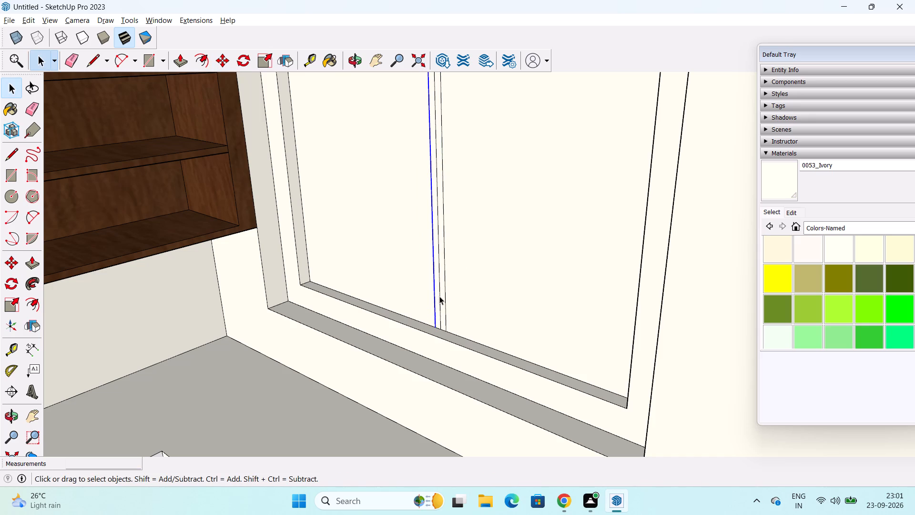
key("Delete")
Extrude the narrow vertical strip 2" toward the room, flush with the surrounding frame, as a centre mullion.
scroll(440, 296, "down", 2)
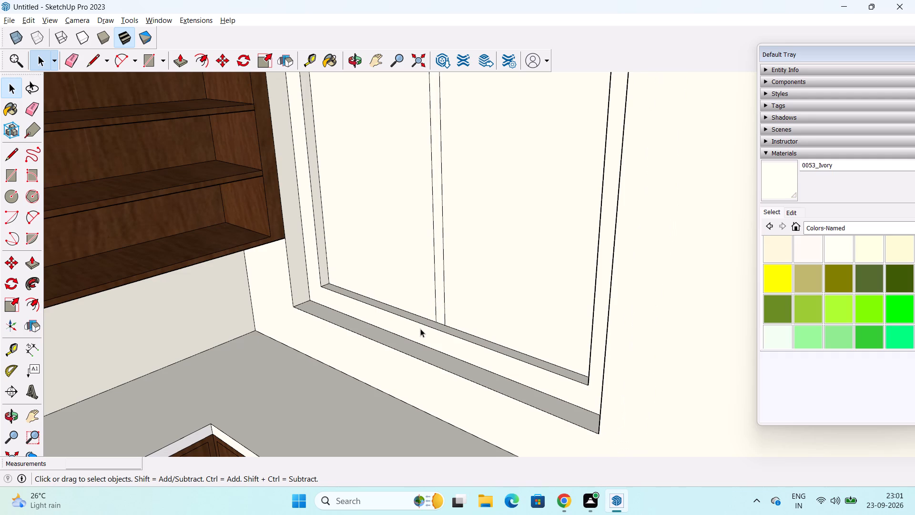
key("p")
left_click(438, 298)
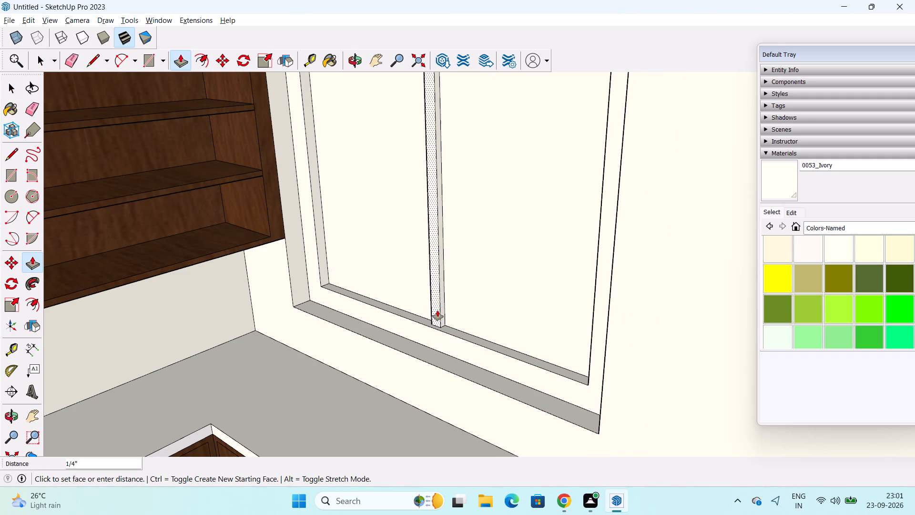
left_click(414, 319)
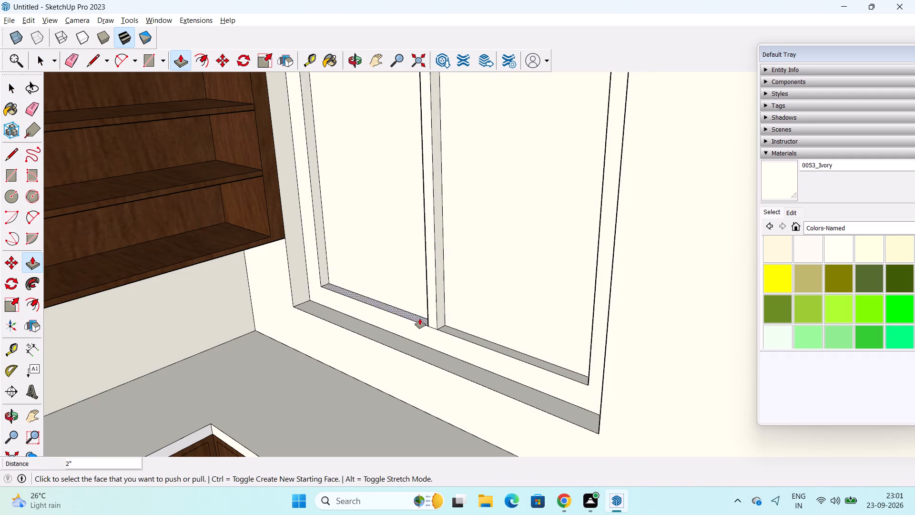
key("space")
Push the exterior face of the window wall 6" inward to the plane of the window's back panels.
scroll(484, 278, "down", 4)
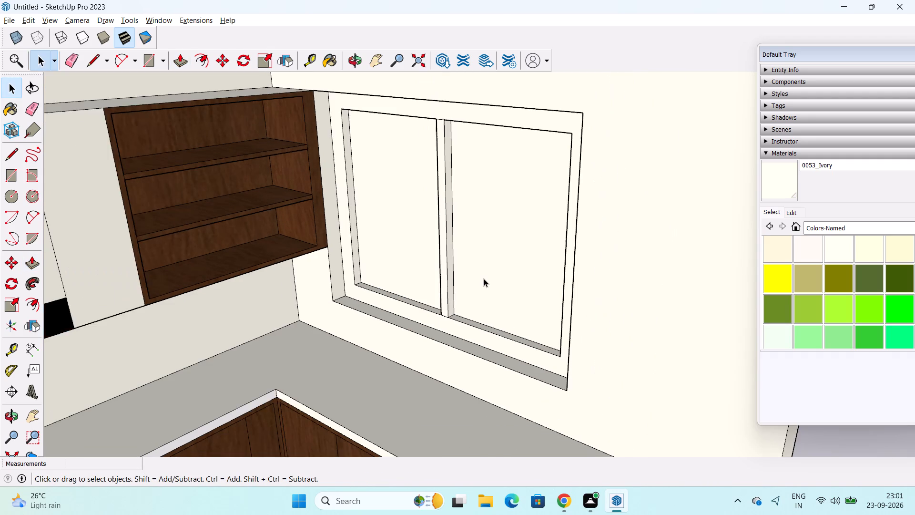
scroll(484, 278, "down", 1)
middle_click_drag(484, 278, 211, 296)
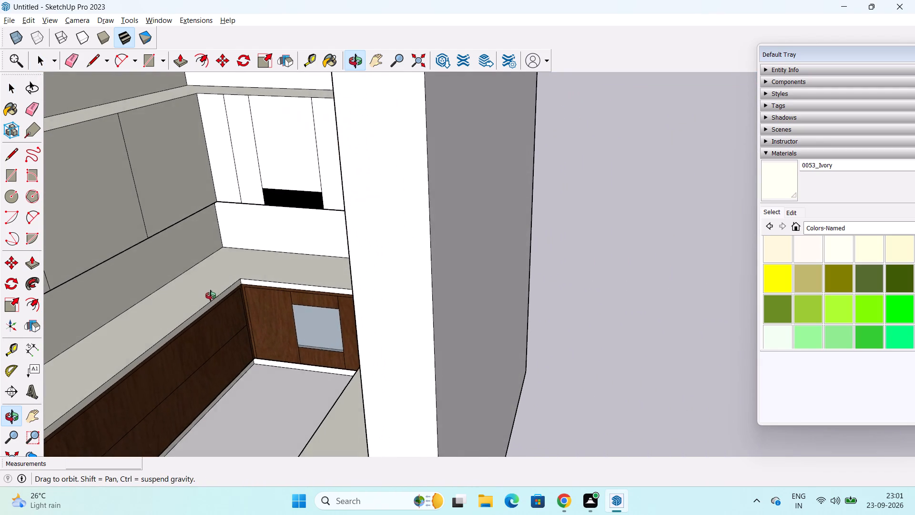
middle_click_drag(211, 296, 209, 299)
key("p")
left_click(502, 310)
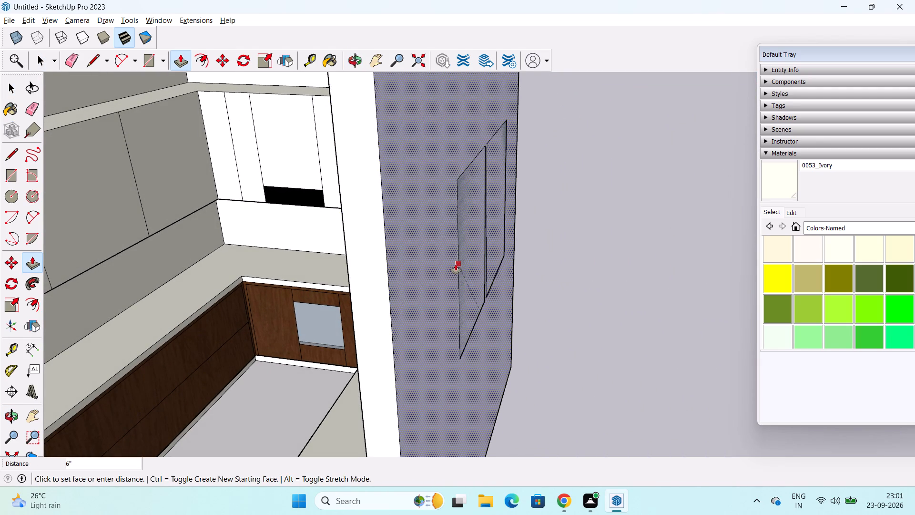
left_click(456, 264)
middle_click_drag(450, 318, 609, 314)
key("space")
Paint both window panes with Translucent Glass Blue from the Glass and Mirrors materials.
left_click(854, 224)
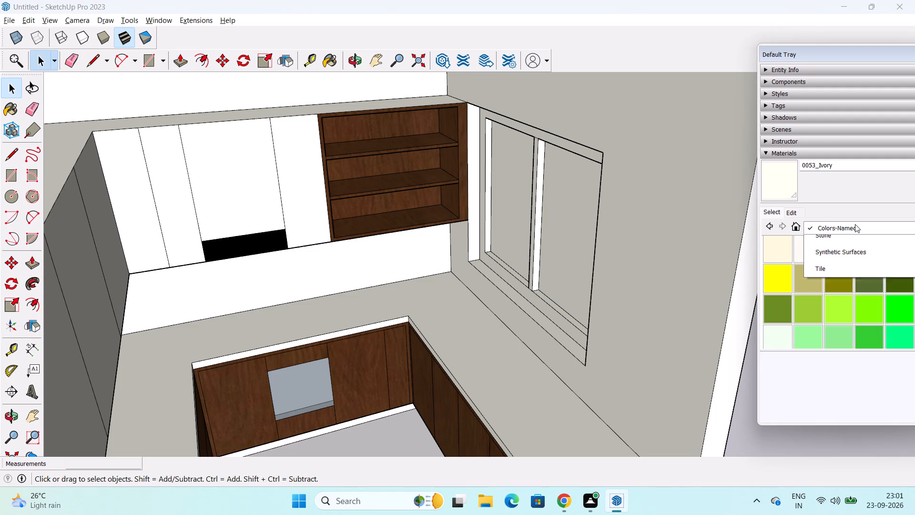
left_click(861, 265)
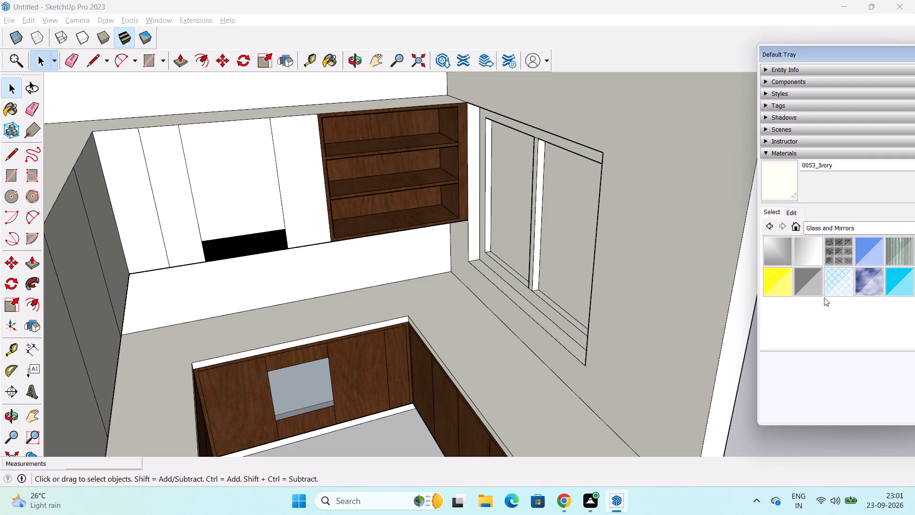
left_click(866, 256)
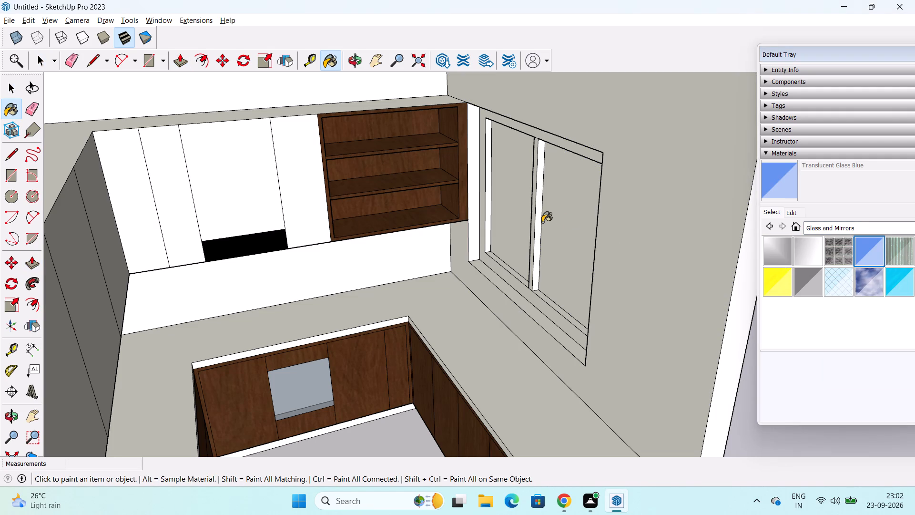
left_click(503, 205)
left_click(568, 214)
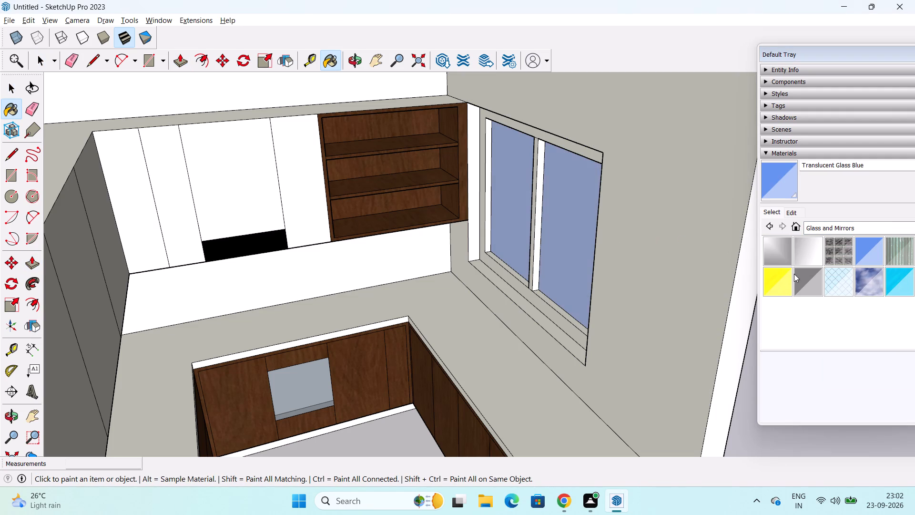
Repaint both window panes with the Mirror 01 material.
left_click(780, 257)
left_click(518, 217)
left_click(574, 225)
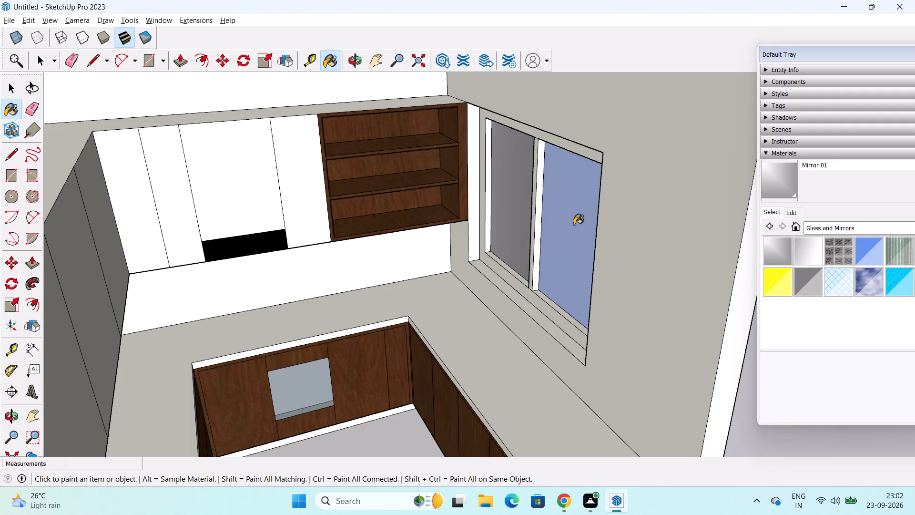
Examine the mirror finish on the window panes from several angles in the kitchen.
middle_click_drag(565, 305, 655, 297)
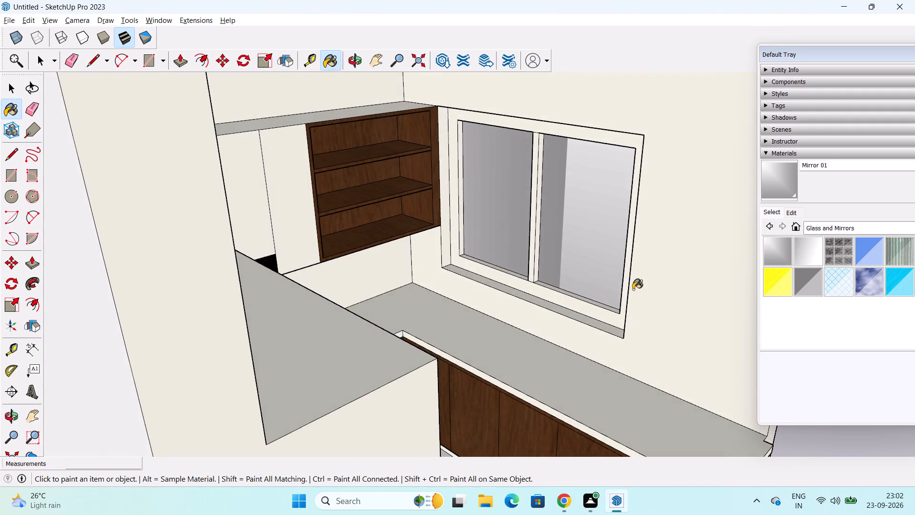
scroll(632, 289, "up", 2)
middle_click_drag(633, 278, 672, 329)
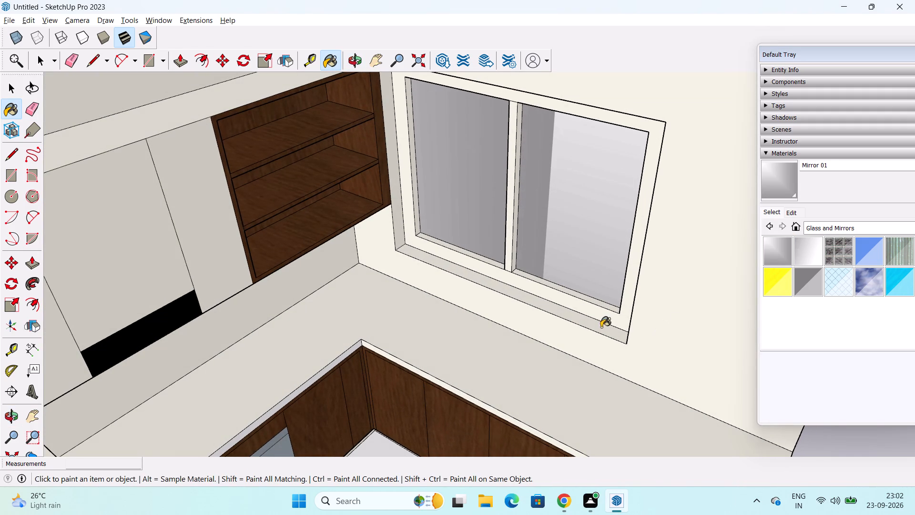
scroll(596, 320, "up", 2)
middle_click_drag(617, 283, 580, 194)
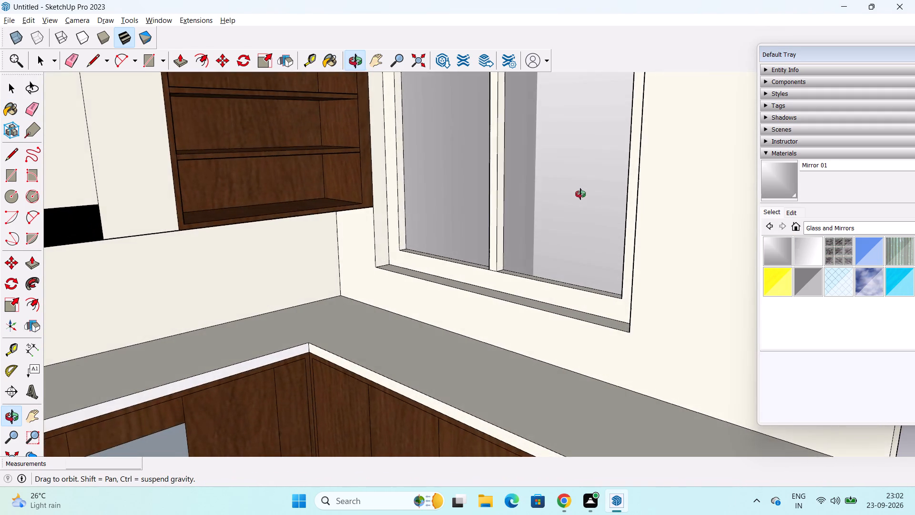
middle_click_drag(580, 194, 628, 197)
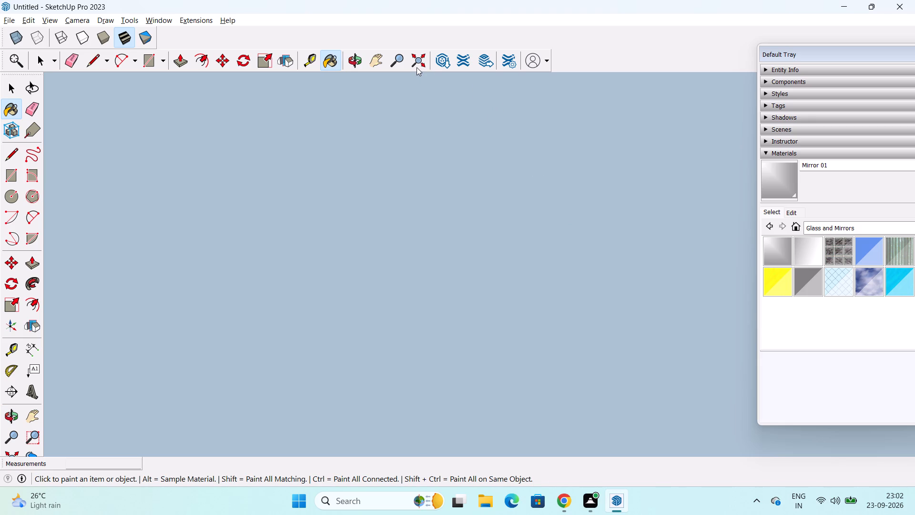
left_click(416, 67)
scroll(501, 196, "up", 5)
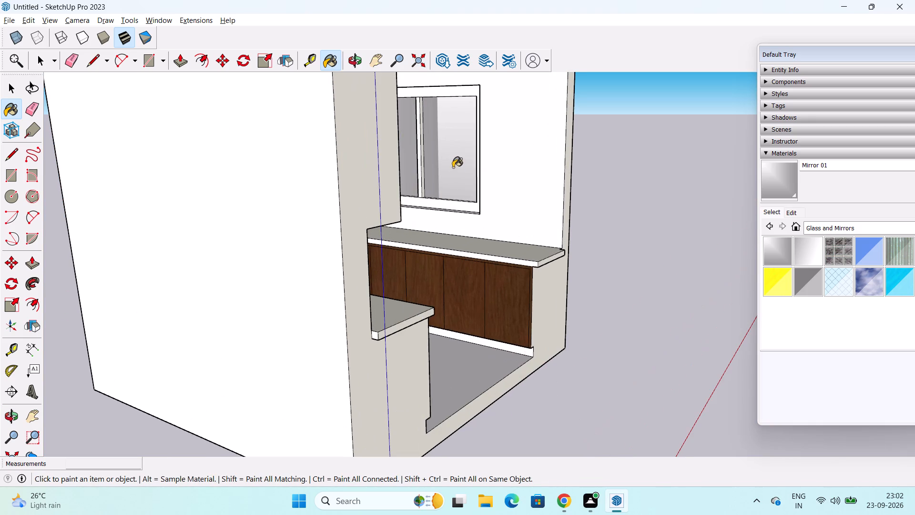
middle_click_drag(453, 167, 468, 237)
scroll(442, 165, "up", 2)
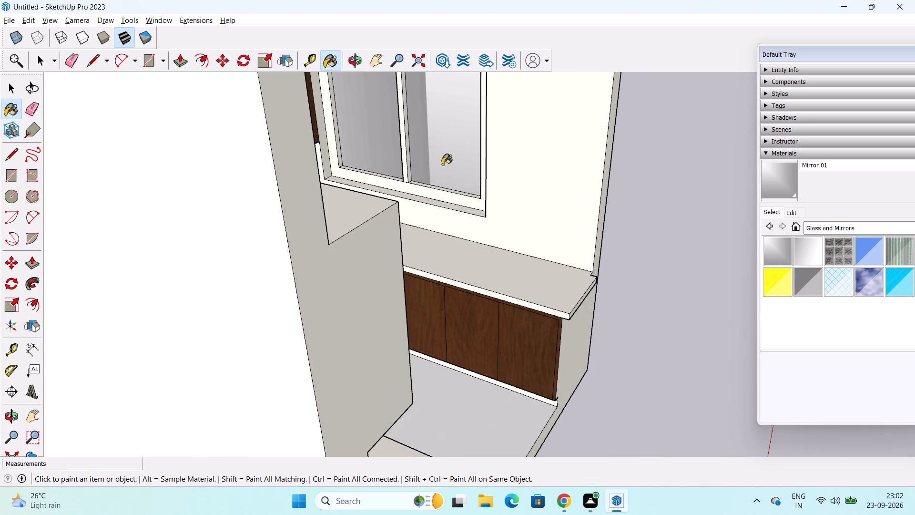
middle_click_drag(444, 164, 453, 253, "shift")
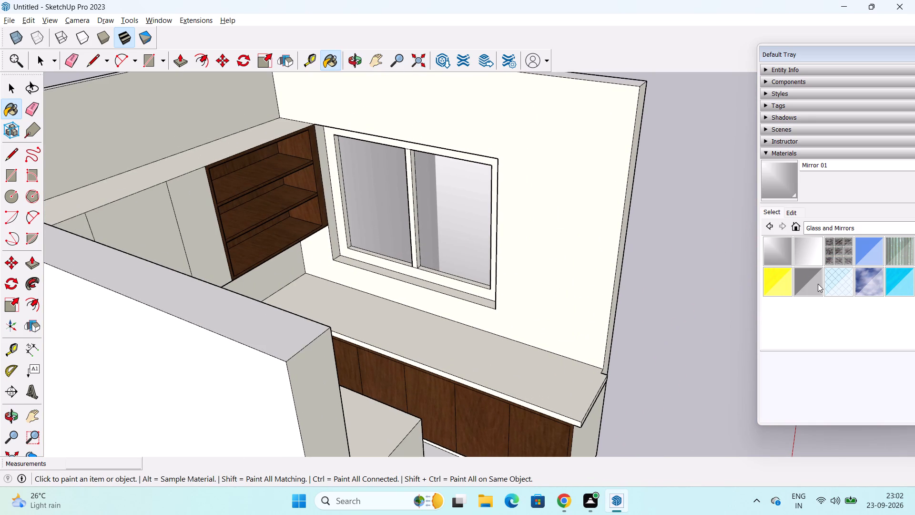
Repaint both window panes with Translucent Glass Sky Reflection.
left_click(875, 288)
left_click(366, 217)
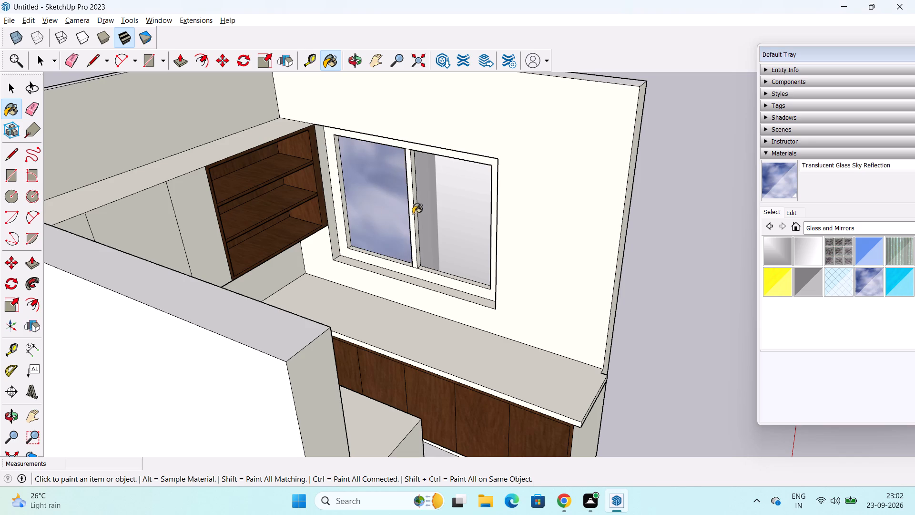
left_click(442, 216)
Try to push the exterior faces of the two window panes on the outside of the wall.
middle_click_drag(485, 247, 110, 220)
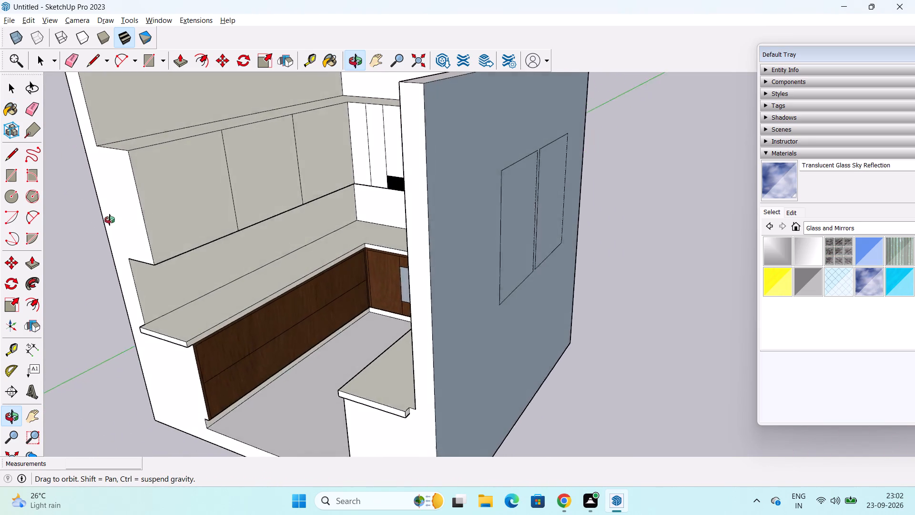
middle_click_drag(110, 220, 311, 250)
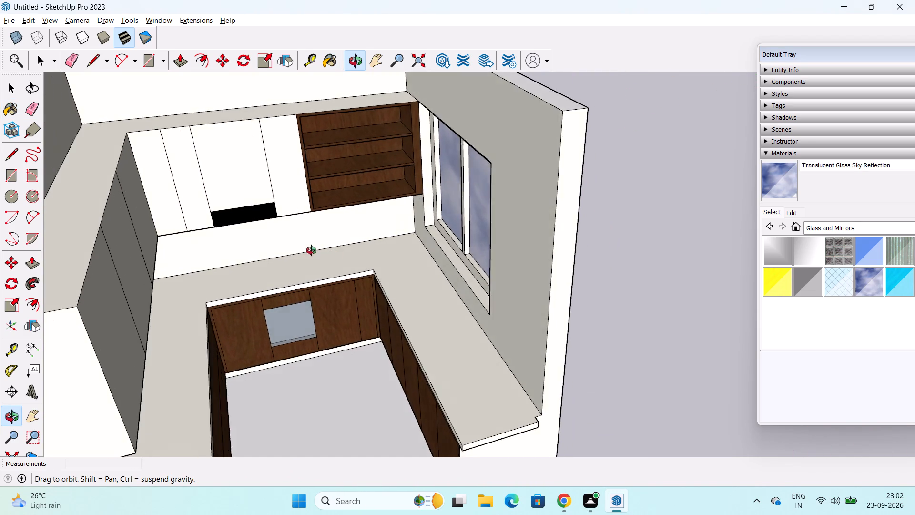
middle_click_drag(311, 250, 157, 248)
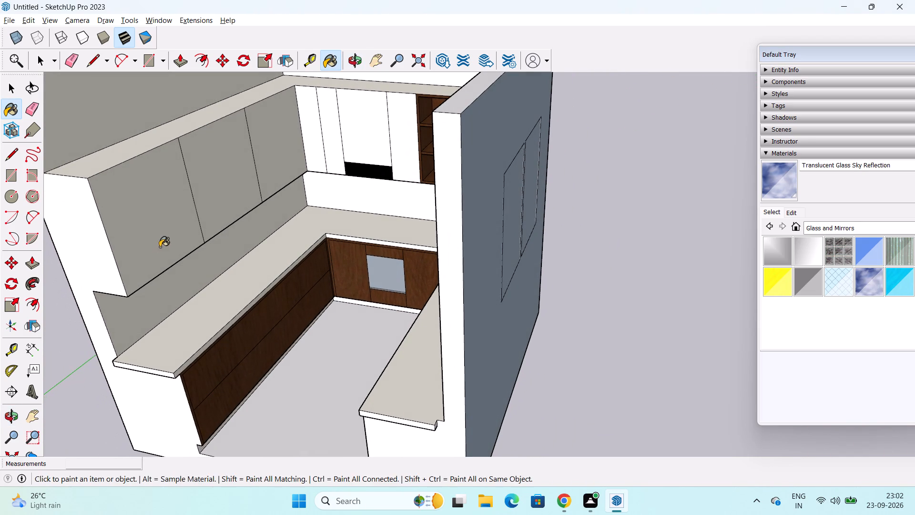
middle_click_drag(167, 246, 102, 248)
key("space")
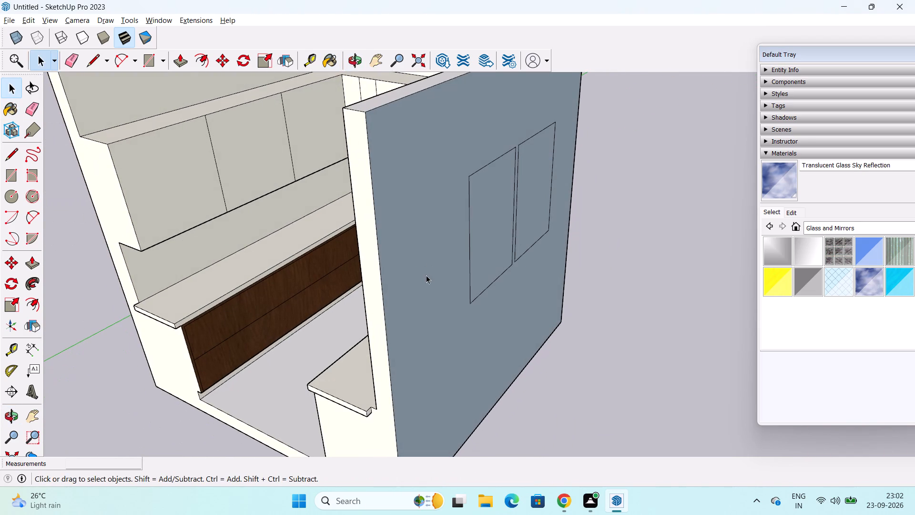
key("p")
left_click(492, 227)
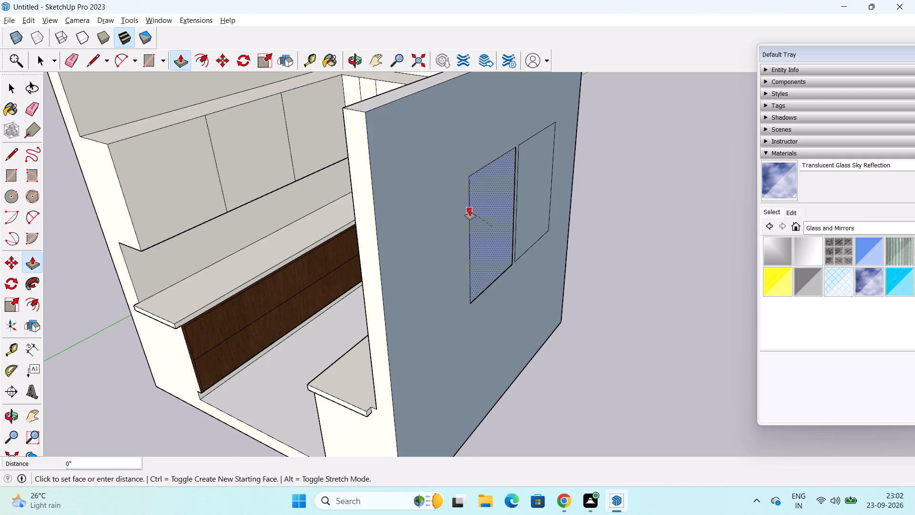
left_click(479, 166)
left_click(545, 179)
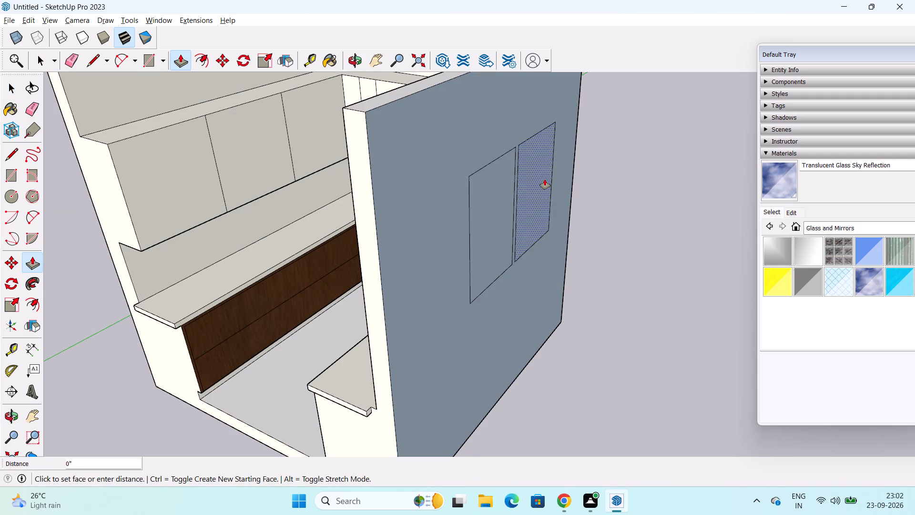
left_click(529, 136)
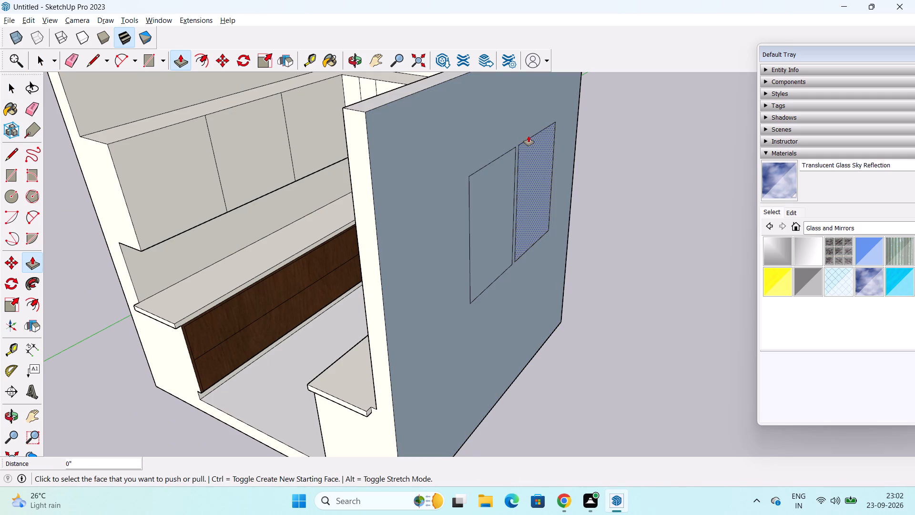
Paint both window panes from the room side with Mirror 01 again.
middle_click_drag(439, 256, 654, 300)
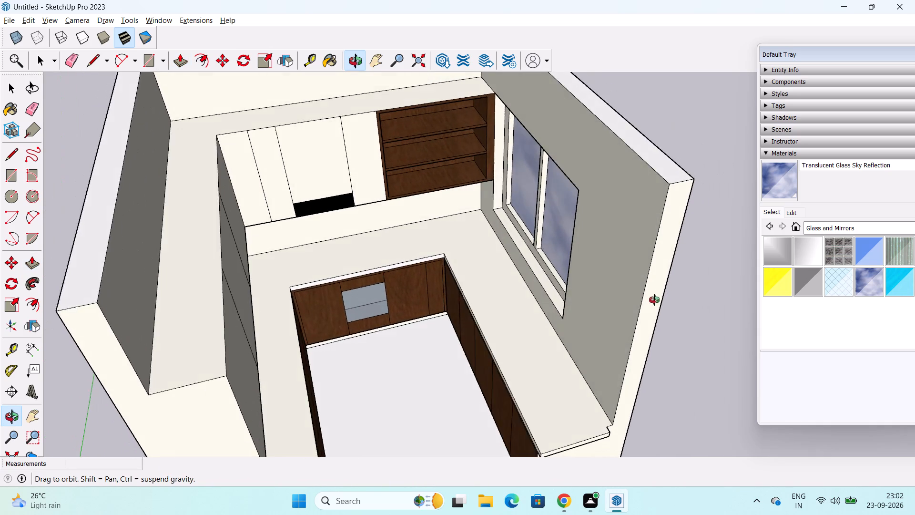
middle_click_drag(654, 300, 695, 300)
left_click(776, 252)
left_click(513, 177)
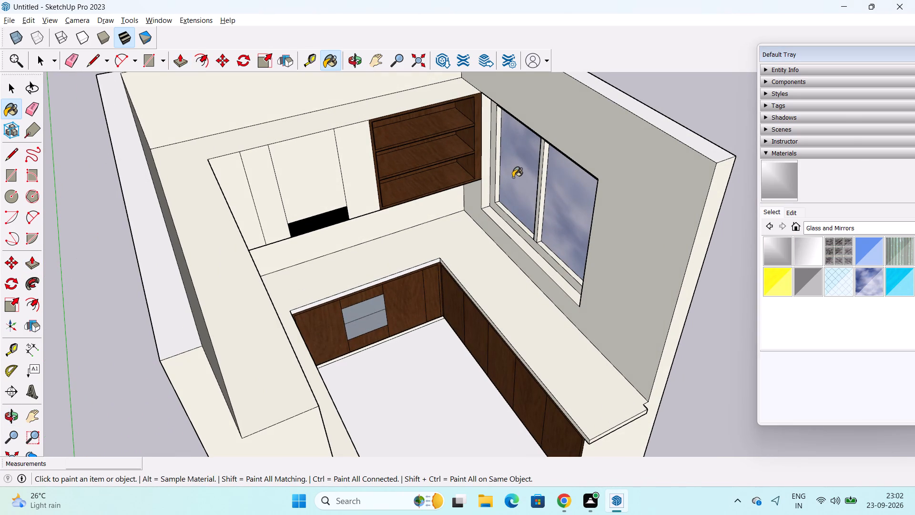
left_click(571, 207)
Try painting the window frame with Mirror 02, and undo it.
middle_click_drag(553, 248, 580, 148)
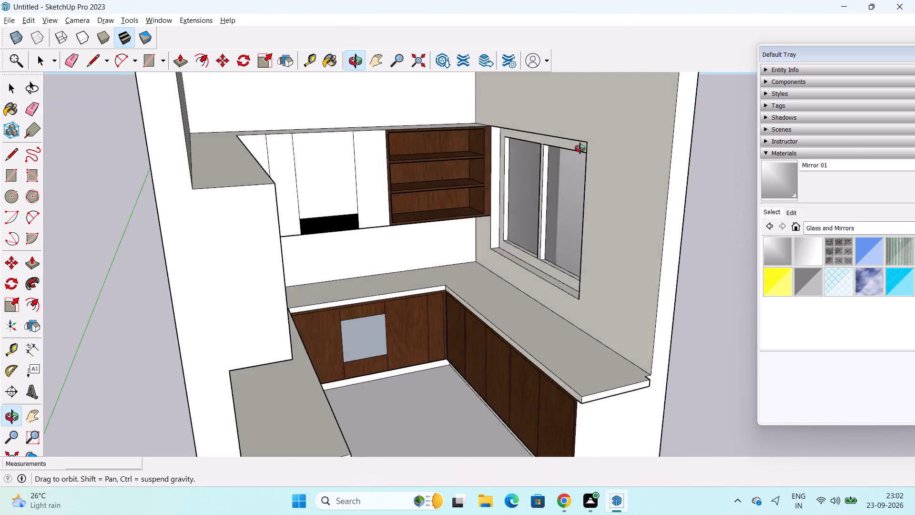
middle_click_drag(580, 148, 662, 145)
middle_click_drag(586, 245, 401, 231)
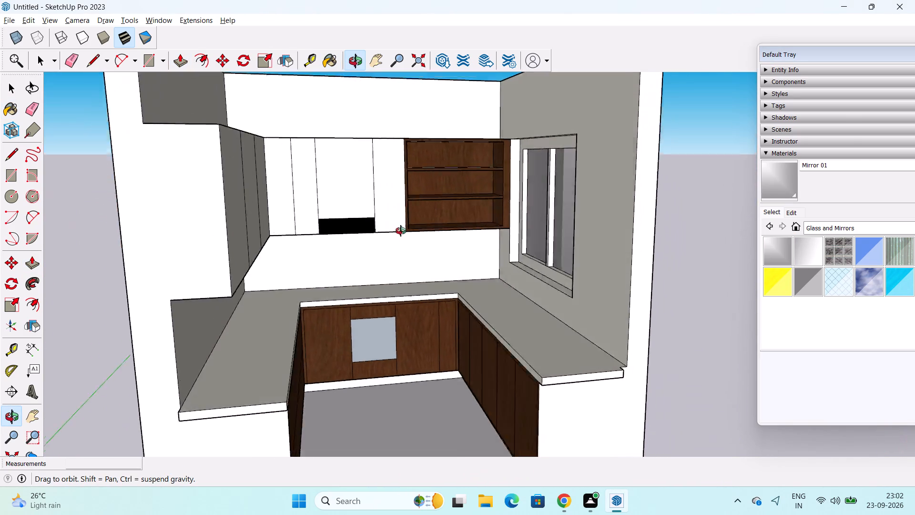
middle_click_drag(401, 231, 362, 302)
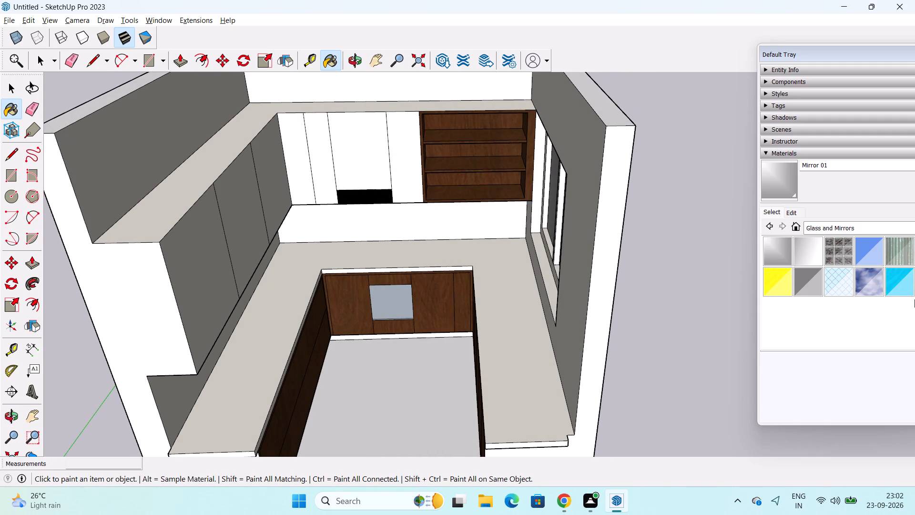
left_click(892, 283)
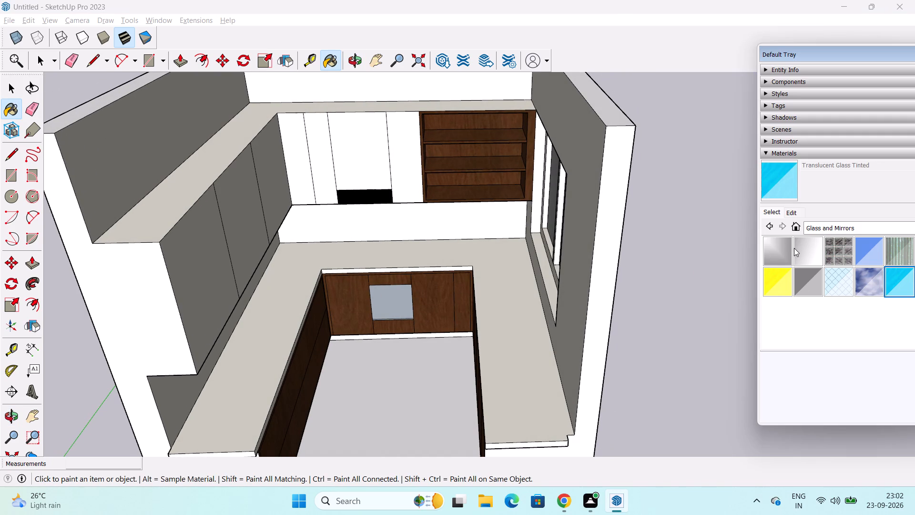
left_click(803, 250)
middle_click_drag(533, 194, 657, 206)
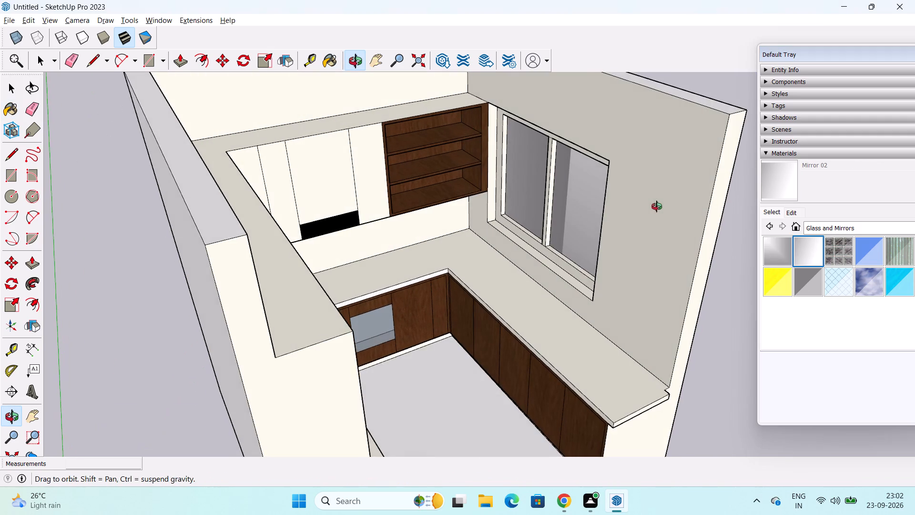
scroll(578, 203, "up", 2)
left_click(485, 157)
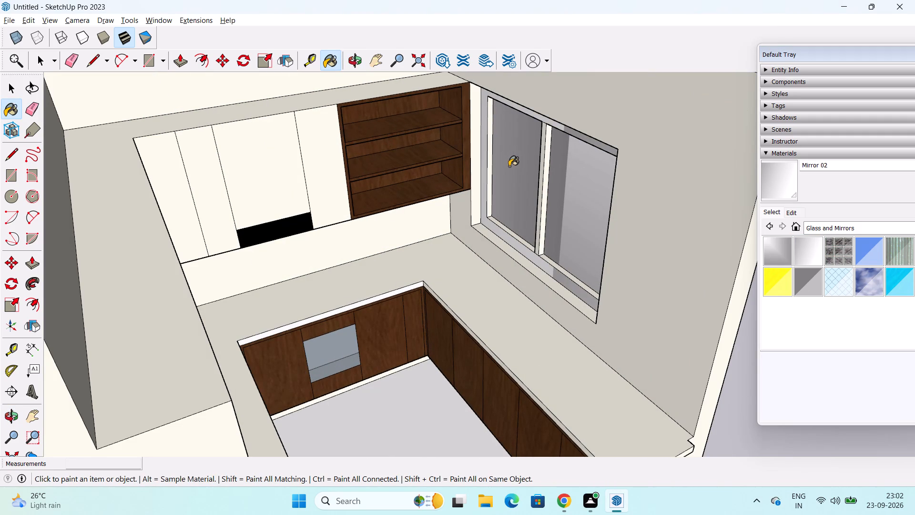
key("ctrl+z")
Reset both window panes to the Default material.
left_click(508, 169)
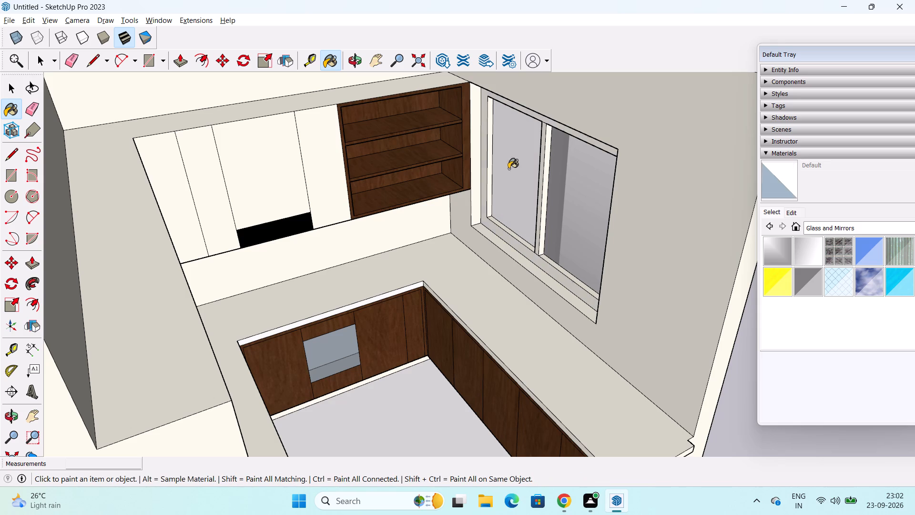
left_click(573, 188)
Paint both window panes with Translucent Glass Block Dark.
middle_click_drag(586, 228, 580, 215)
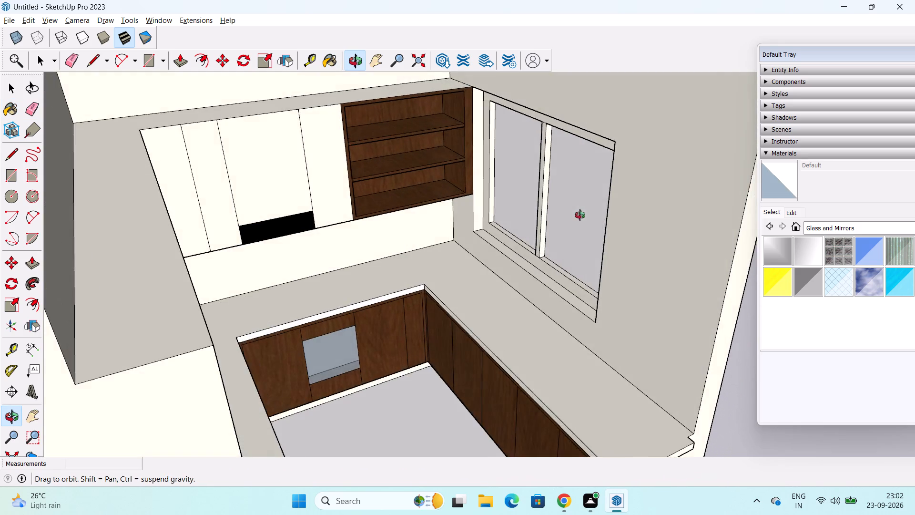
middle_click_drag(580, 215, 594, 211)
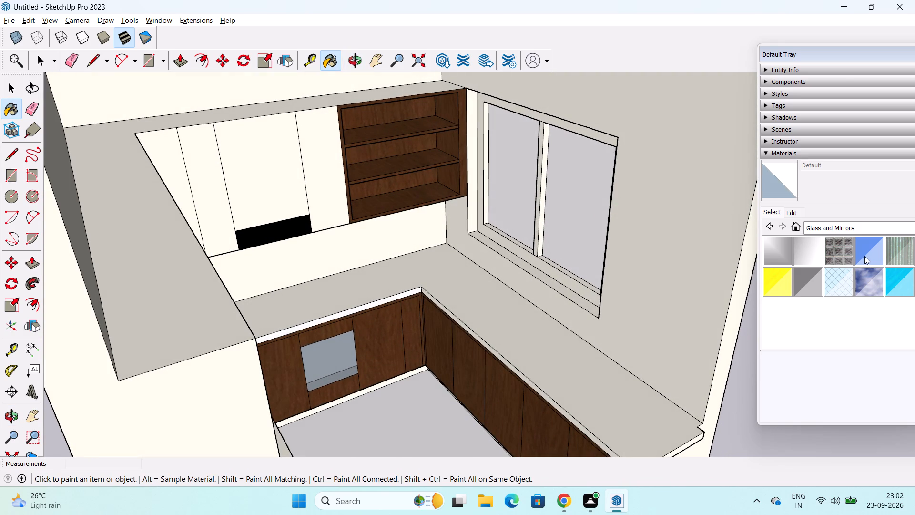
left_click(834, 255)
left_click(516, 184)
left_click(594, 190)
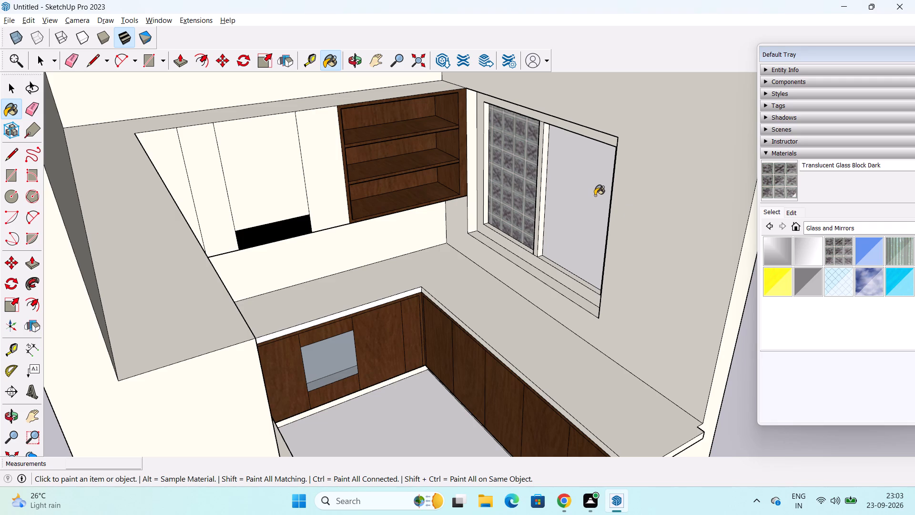
Repaint both window panes from the room side with Translucent Glass Blue.
middle_click_drag(609, 208, 211, 174)
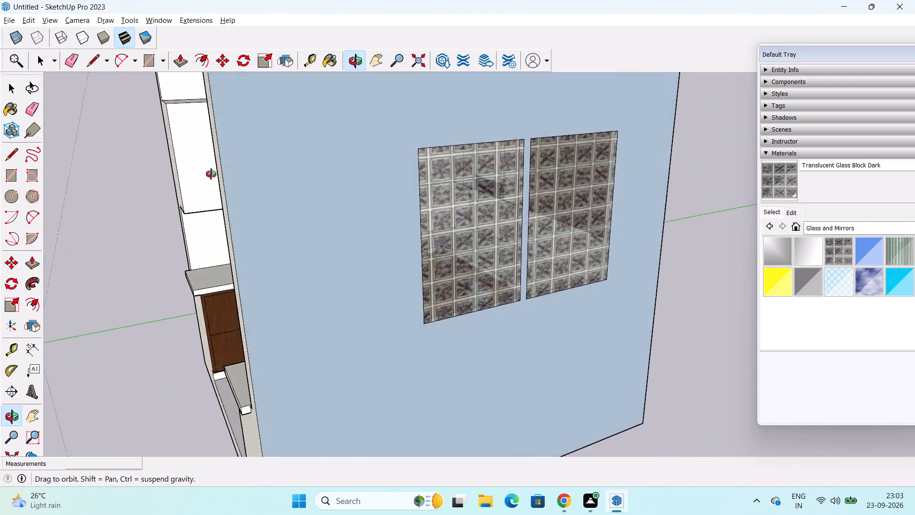
middle_click_drag(211, 174, 661, 205)
scroll(597, 210, "up", 2)
left_click(870, 253)
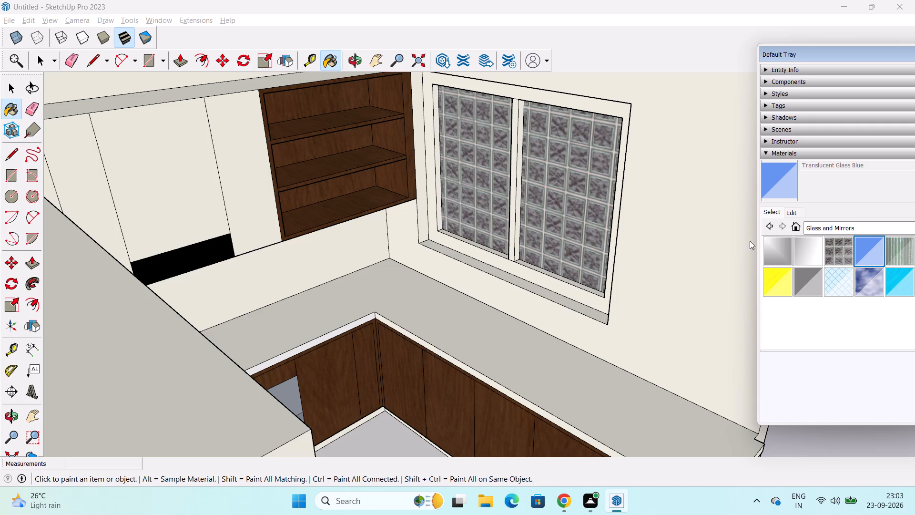
left_click(469, 175)
left_click(592, 188)
middle_click_drag(597, 177, 604, 135)
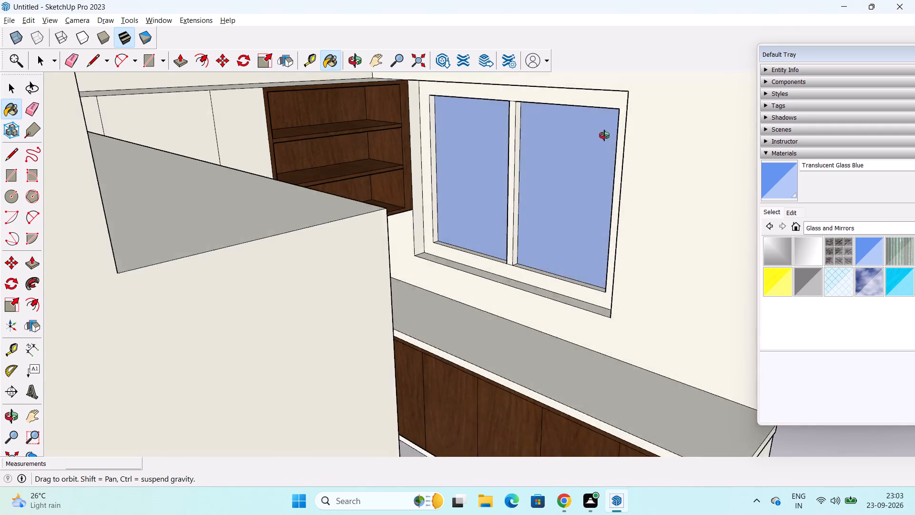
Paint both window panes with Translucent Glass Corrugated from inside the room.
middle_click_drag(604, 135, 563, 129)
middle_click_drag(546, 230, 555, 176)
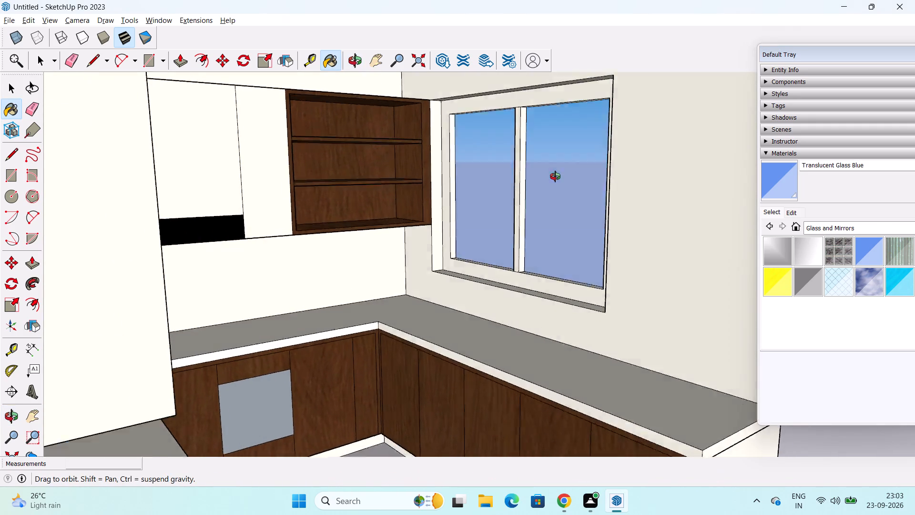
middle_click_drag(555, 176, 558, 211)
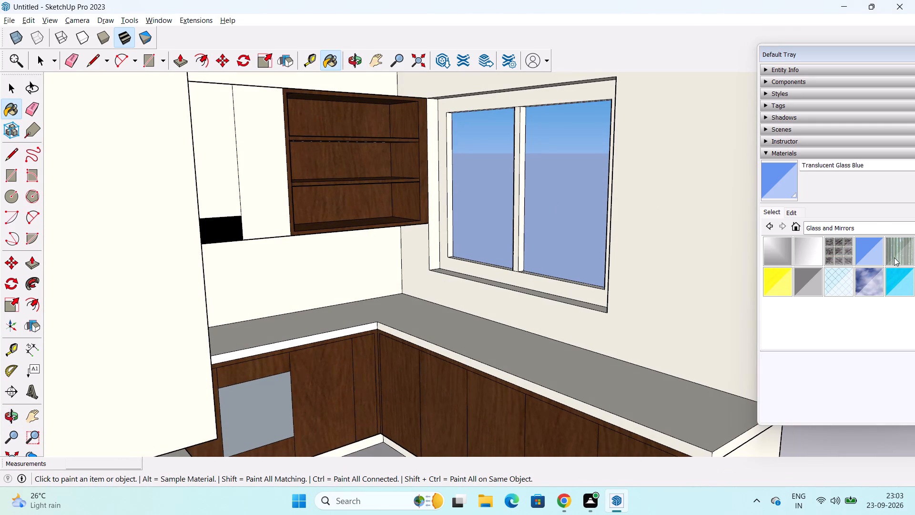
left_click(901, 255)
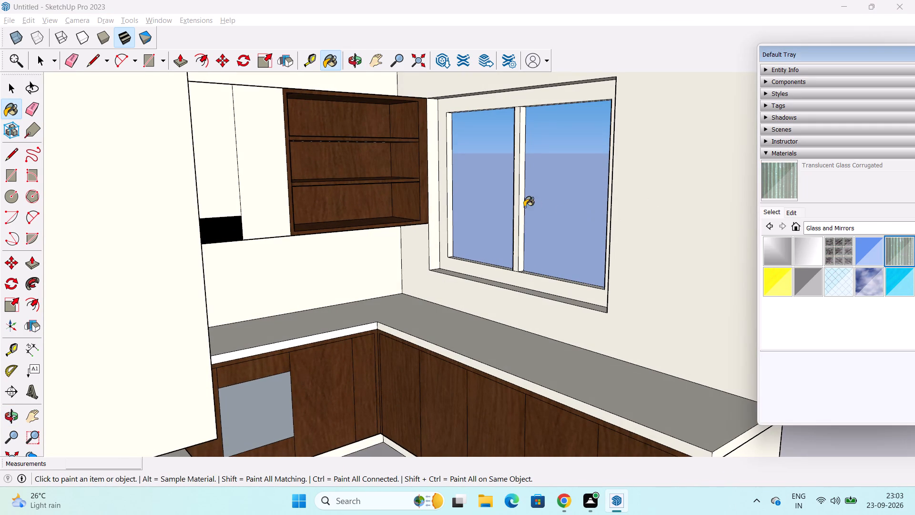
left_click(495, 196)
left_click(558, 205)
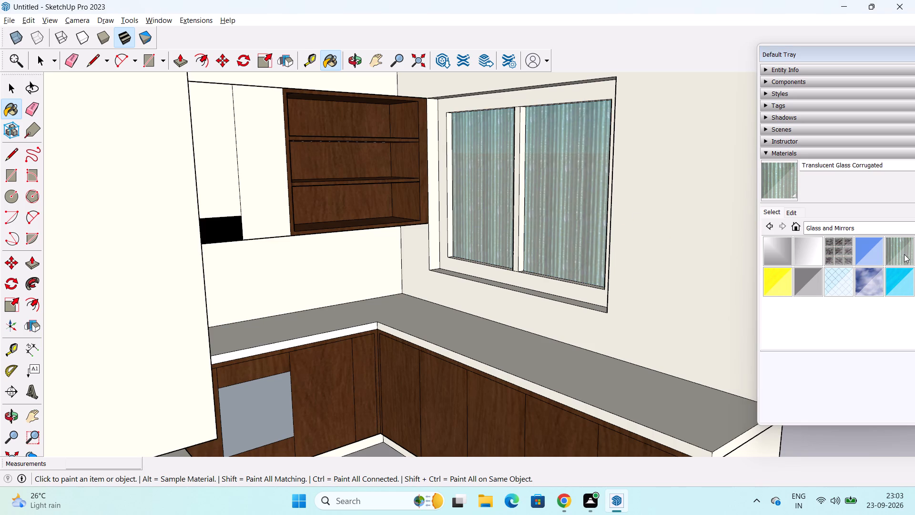
Repaint both window panes with Translucent Glass Gray.
left_click(814, 280)
left_click(484, 212)
left_click(562, 218)
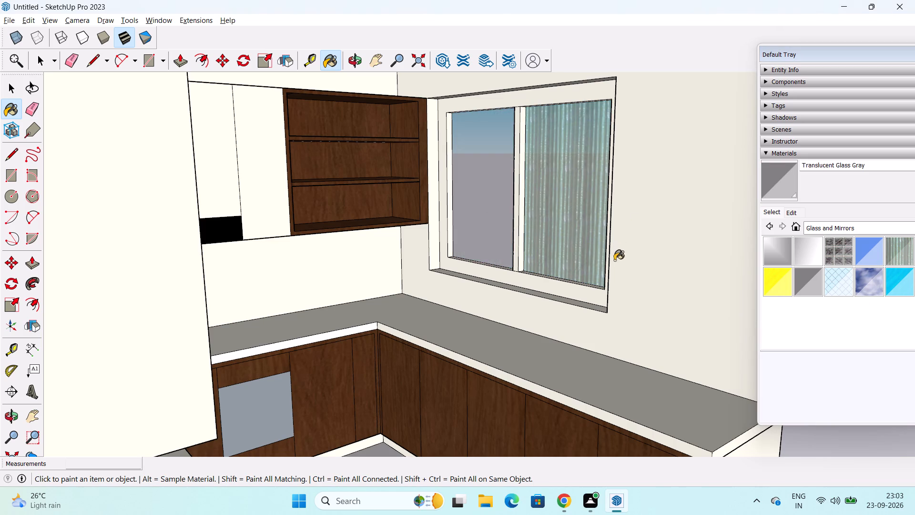
key("space")
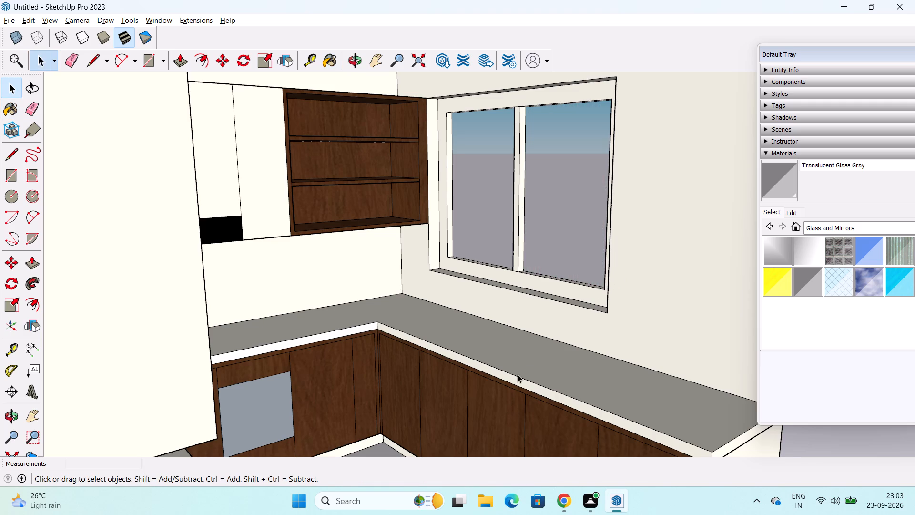
Browse the material collections for one other than Glass and Mirrors.
scroll(518, 371, "down", 1)
middle_click_drag(516, 357, 498, 323)
scroll(505, 322, "down", 2)
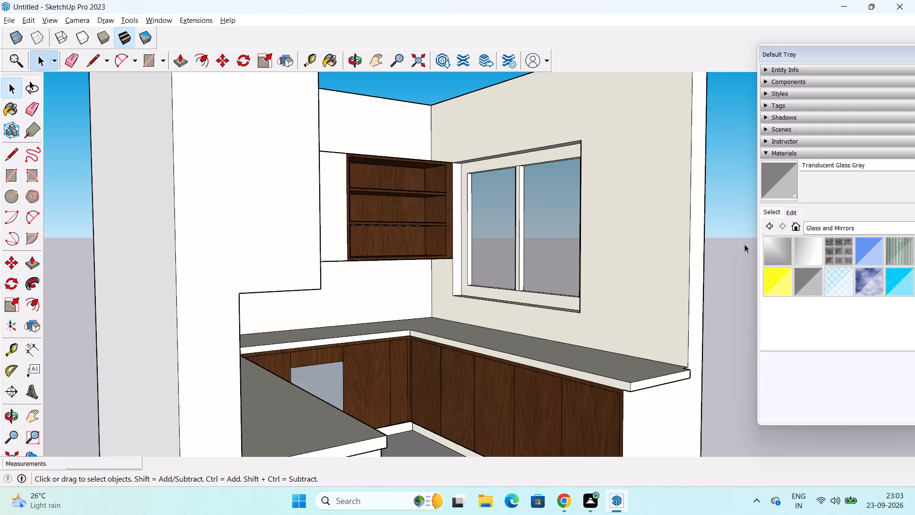
left_click(878, 228)
scroll(887, 302, "down", 3)
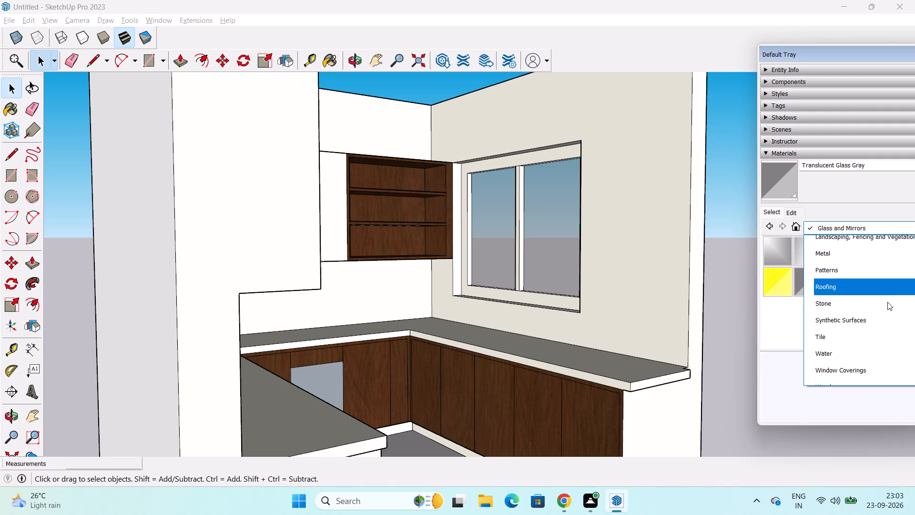
scroll(883, 308, "down", 2)
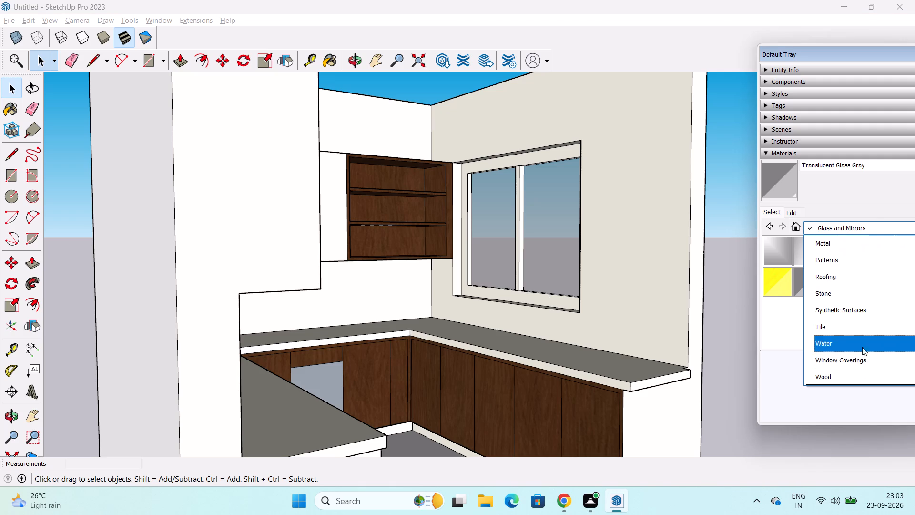
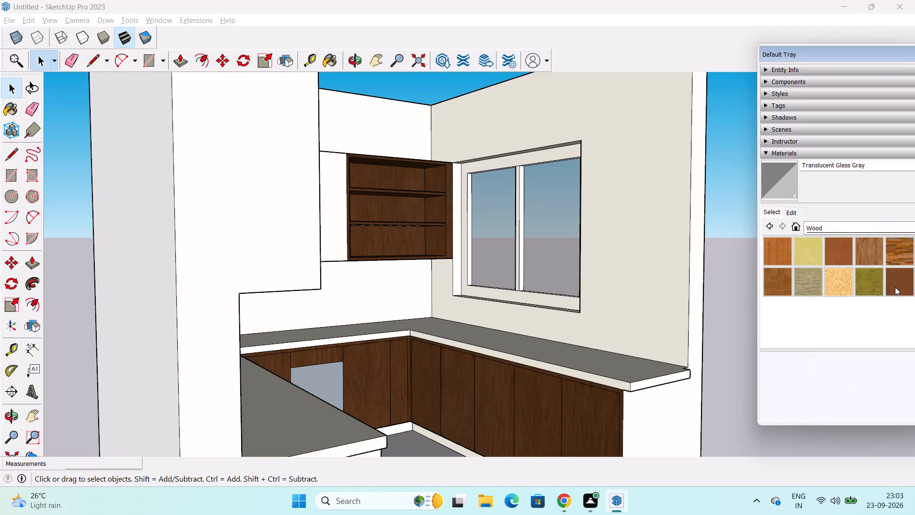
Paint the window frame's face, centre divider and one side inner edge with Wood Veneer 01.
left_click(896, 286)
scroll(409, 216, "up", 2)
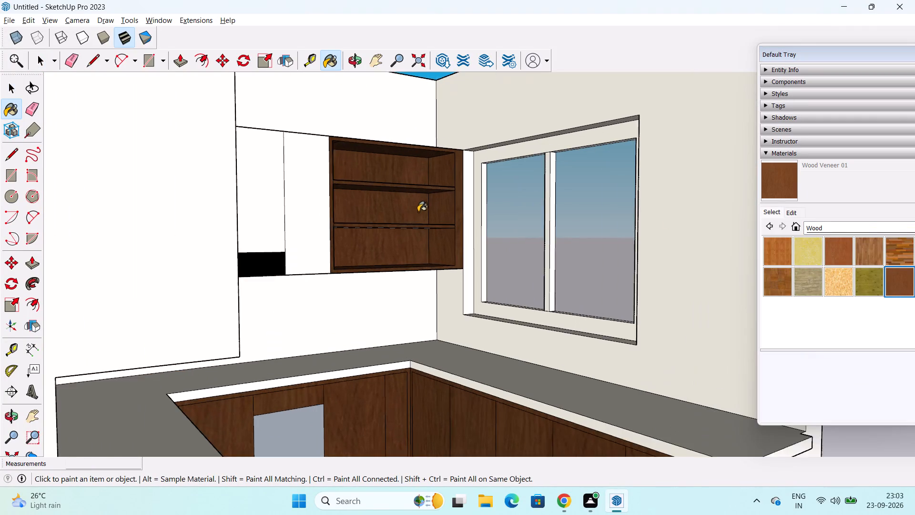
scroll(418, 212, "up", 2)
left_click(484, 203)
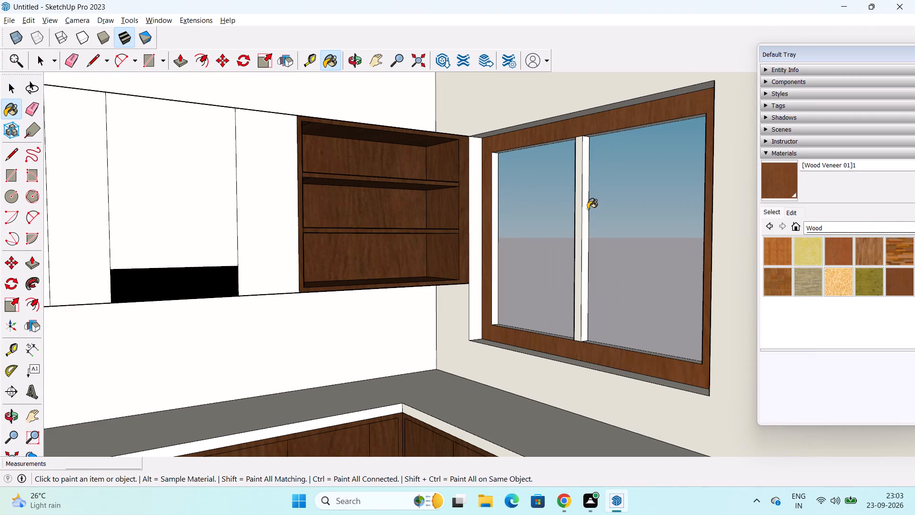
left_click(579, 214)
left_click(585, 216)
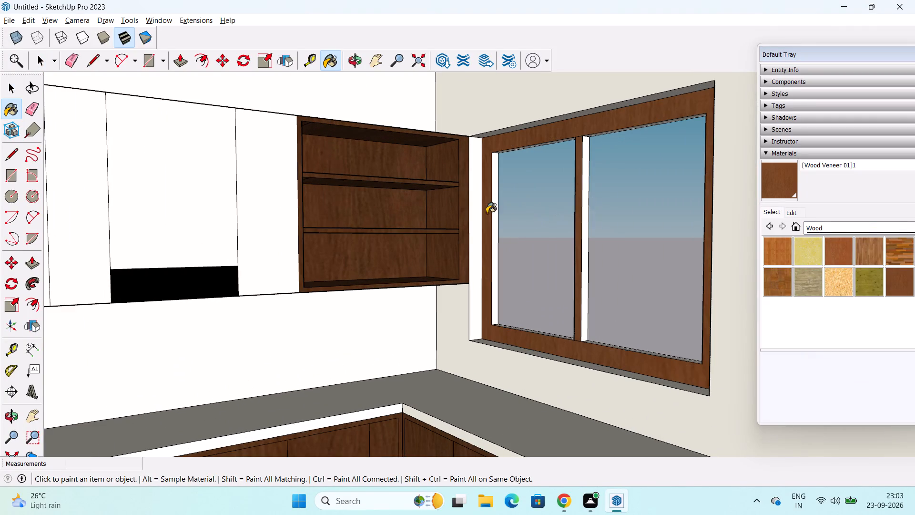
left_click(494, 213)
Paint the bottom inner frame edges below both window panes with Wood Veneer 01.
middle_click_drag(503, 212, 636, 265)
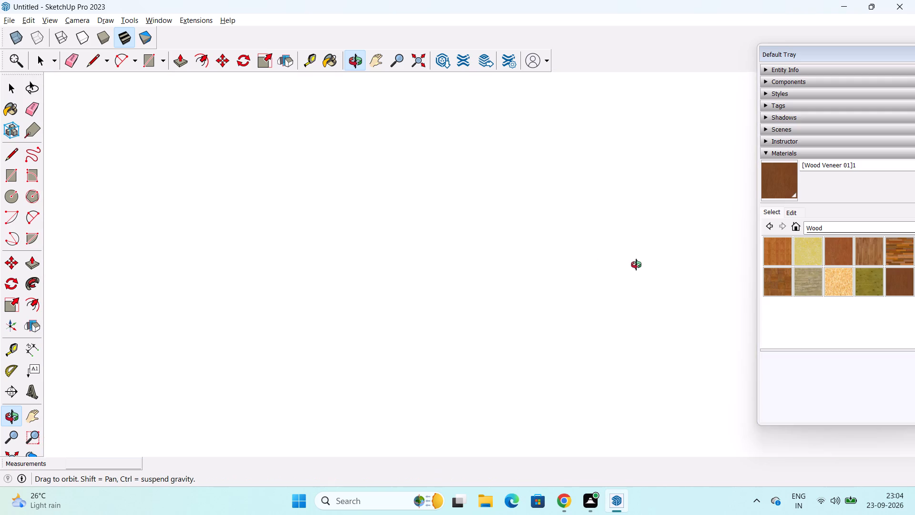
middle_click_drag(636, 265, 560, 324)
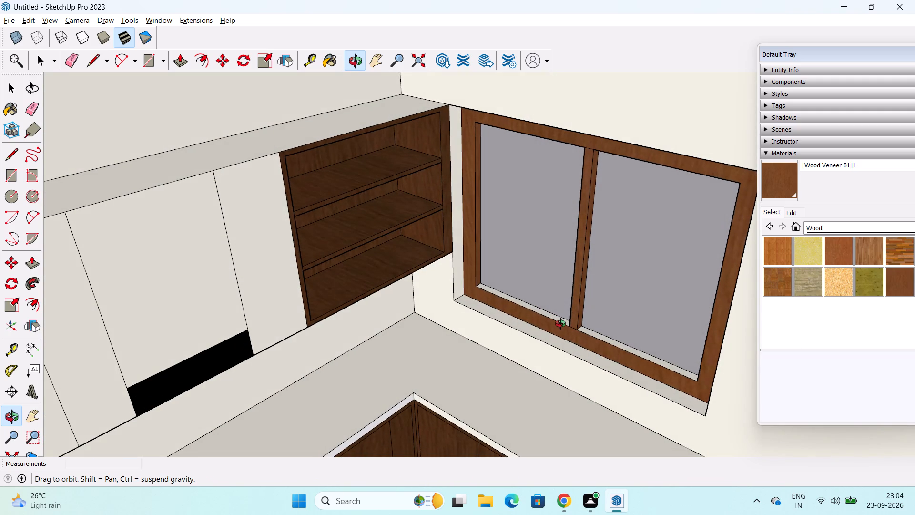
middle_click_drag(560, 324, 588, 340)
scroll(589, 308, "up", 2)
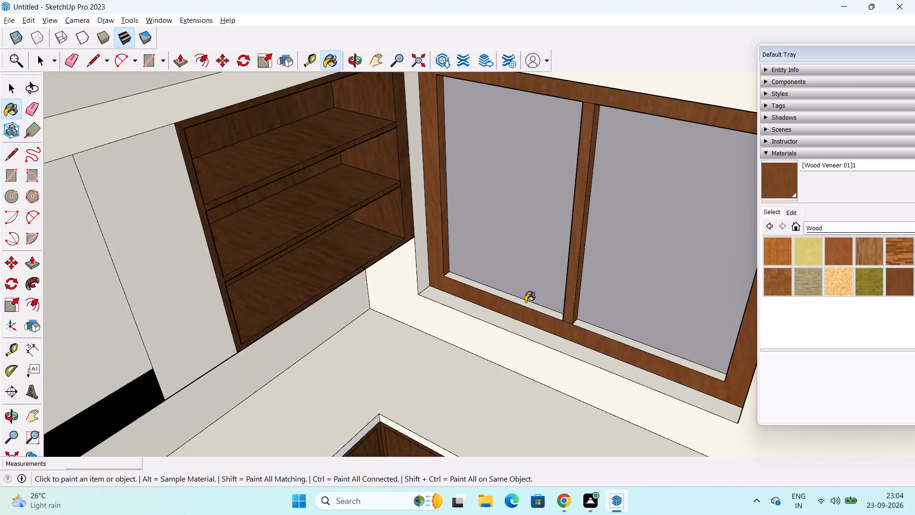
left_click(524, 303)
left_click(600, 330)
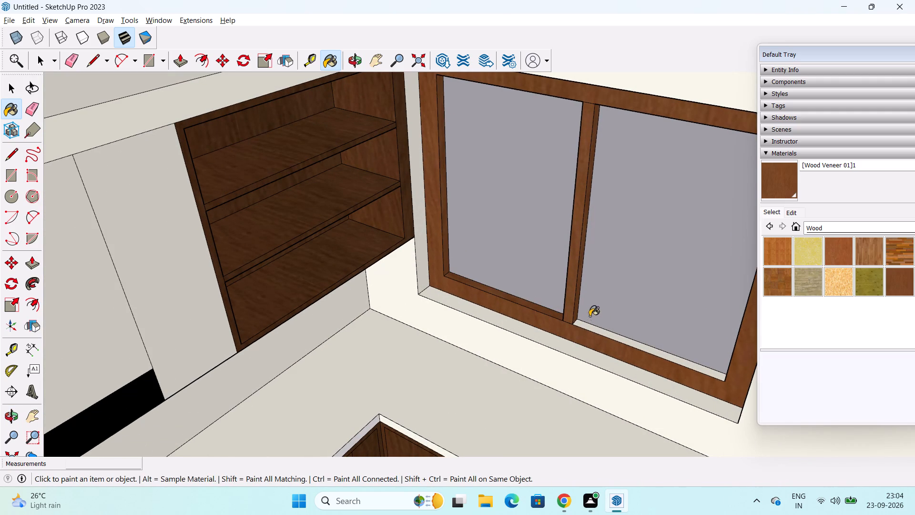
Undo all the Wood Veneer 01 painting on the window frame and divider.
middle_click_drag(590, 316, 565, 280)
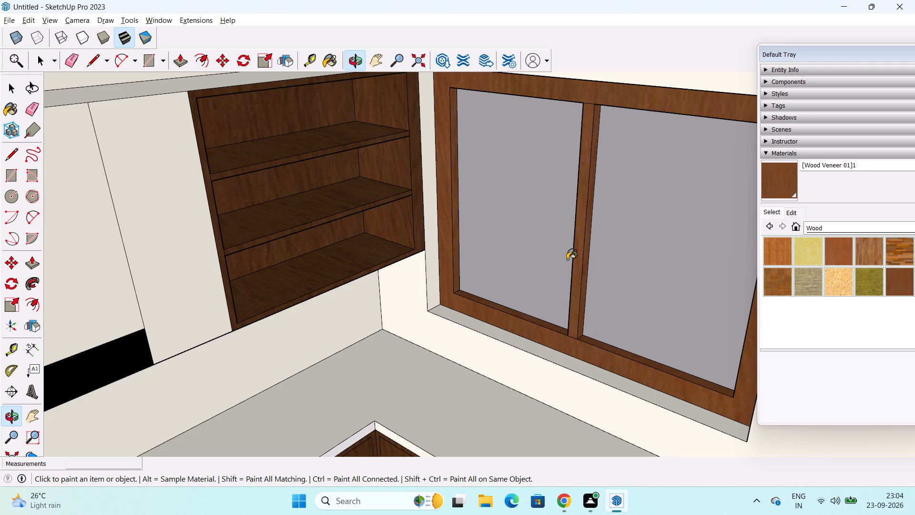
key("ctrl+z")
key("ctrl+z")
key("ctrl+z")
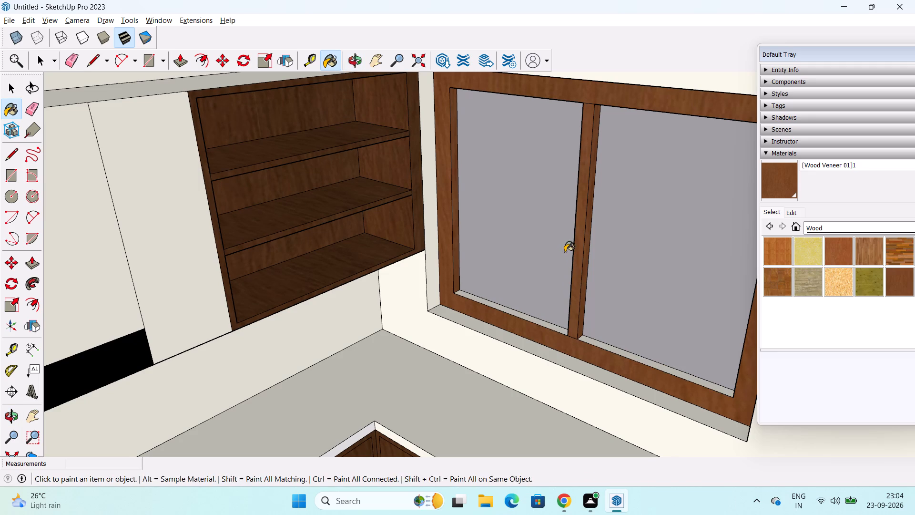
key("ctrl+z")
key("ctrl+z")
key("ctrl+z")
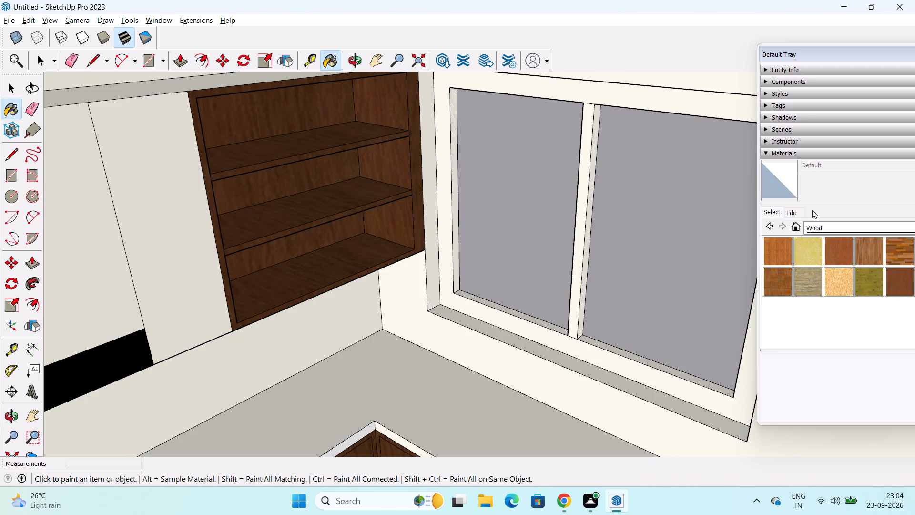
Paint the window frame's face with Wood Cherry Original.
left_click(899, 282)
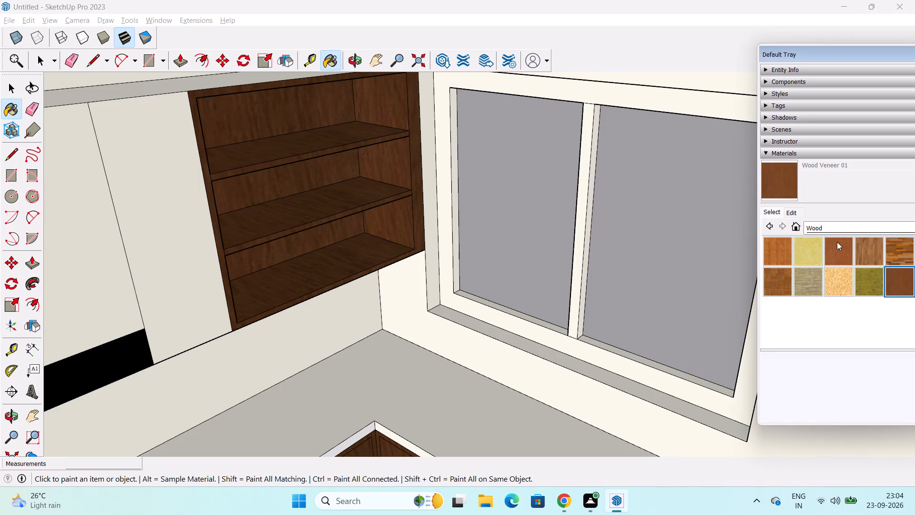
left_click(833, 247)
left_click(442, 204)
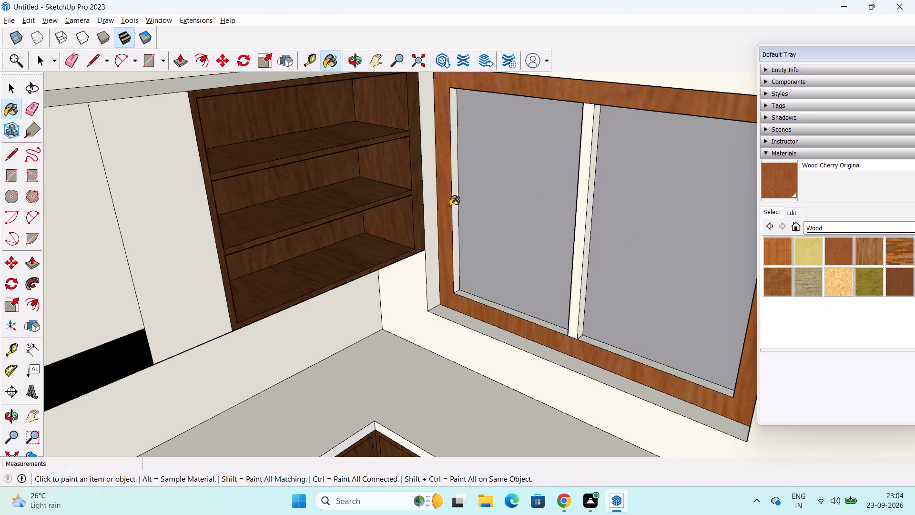
Repaint the window frame's face with Wood Veneer 01.
left_click(895, 282)
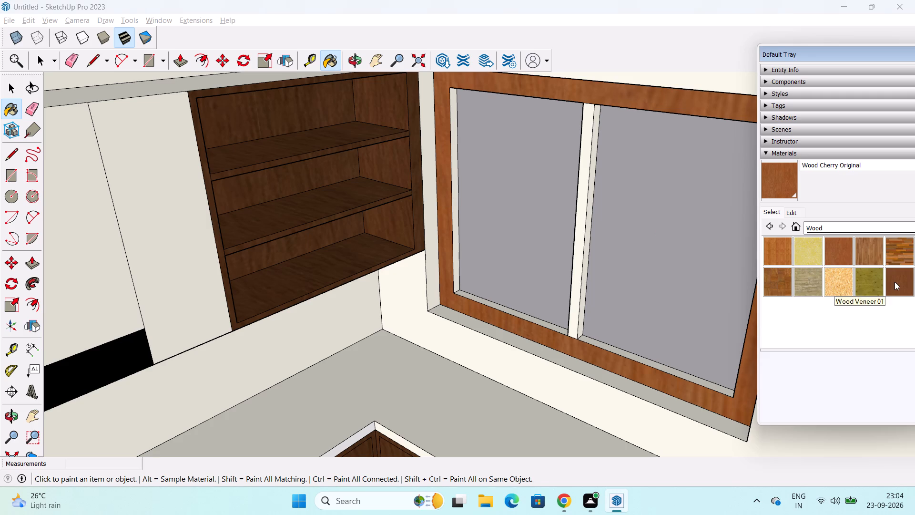
left_click(440, 226)
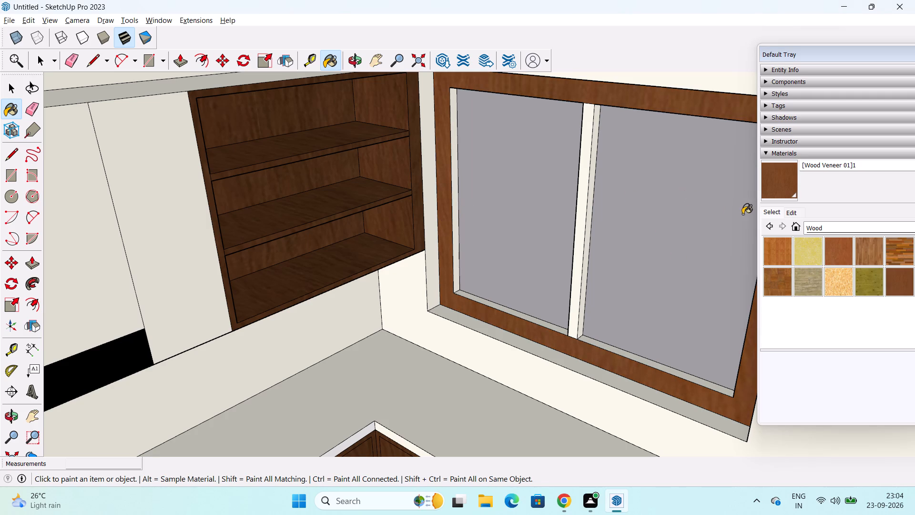
Darken the window frame's Wood Veneer 01 material to a deep brown.
left_click(794, 213)
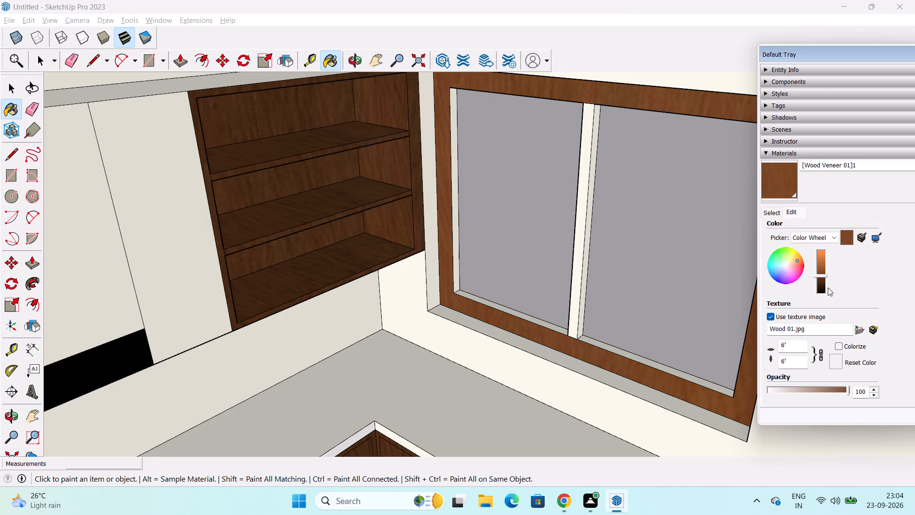
left_click(820, 281)
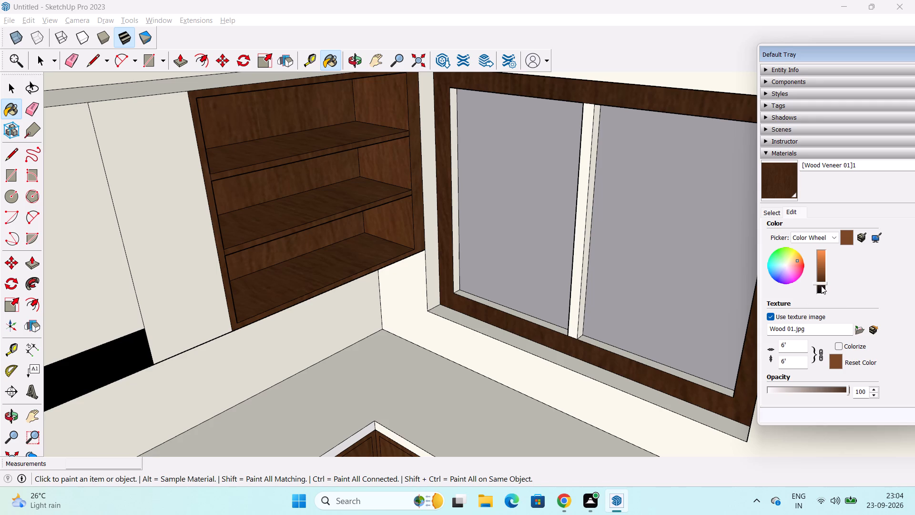
left_click(821, 286)
left_click(820, 281)
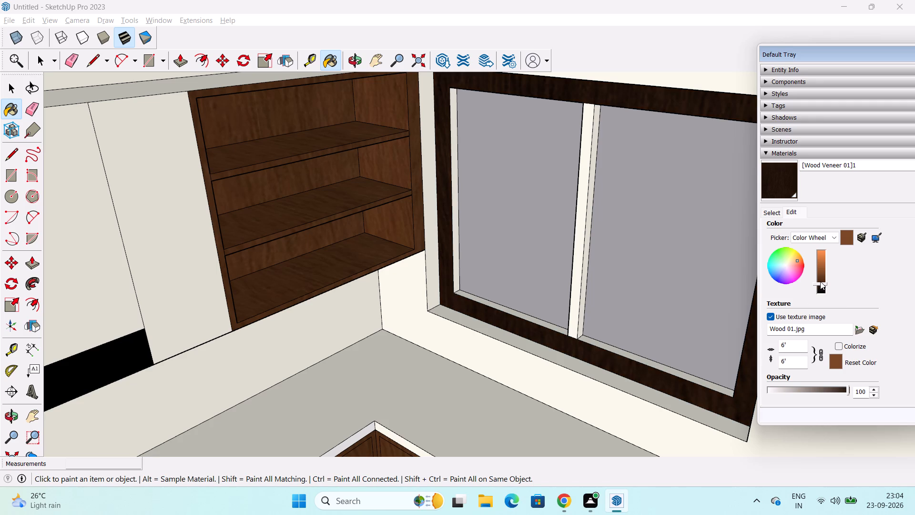
middle_click_drag(807, 275, 757, 263)
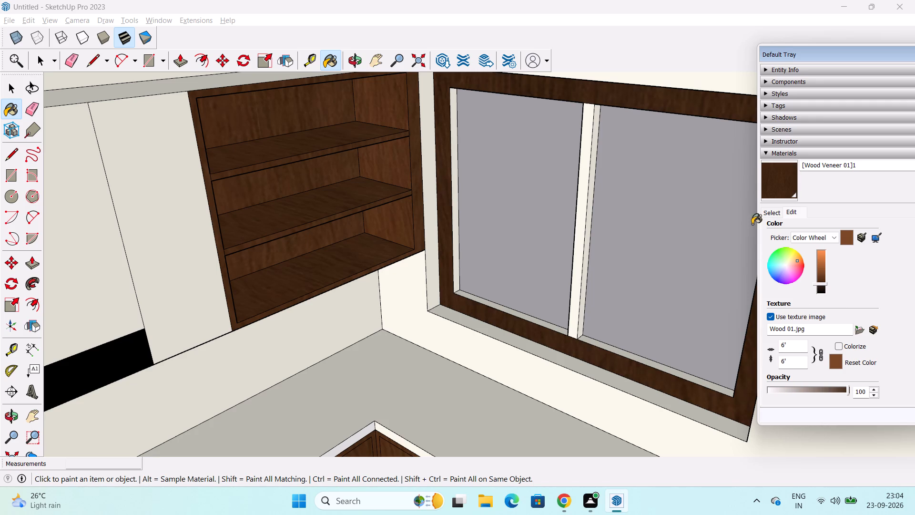
Paint the frame's inner edge nearest the shelves and the centre divider's front and side with the darkened Wood Veneer 01.
scroll(466, 201, "up", 2)
left_click(450, 193)
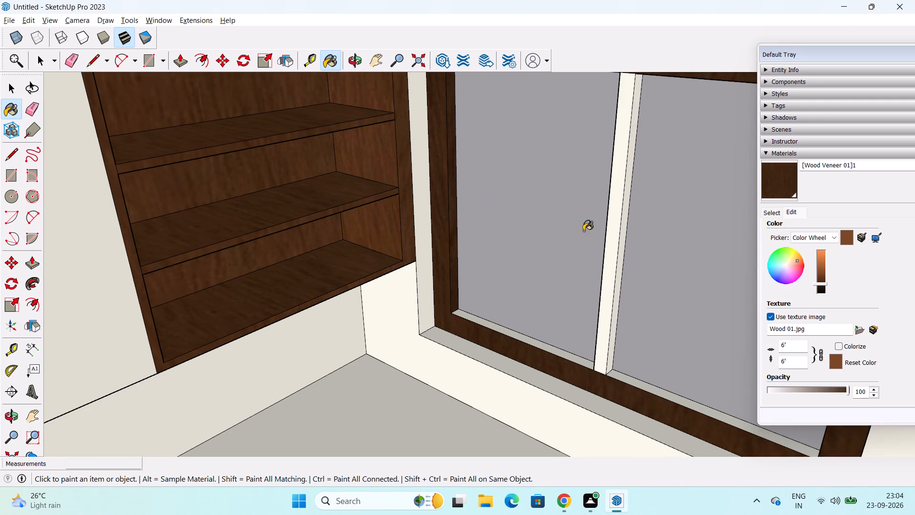
left_click(611, 236)
left_click(624, 235)
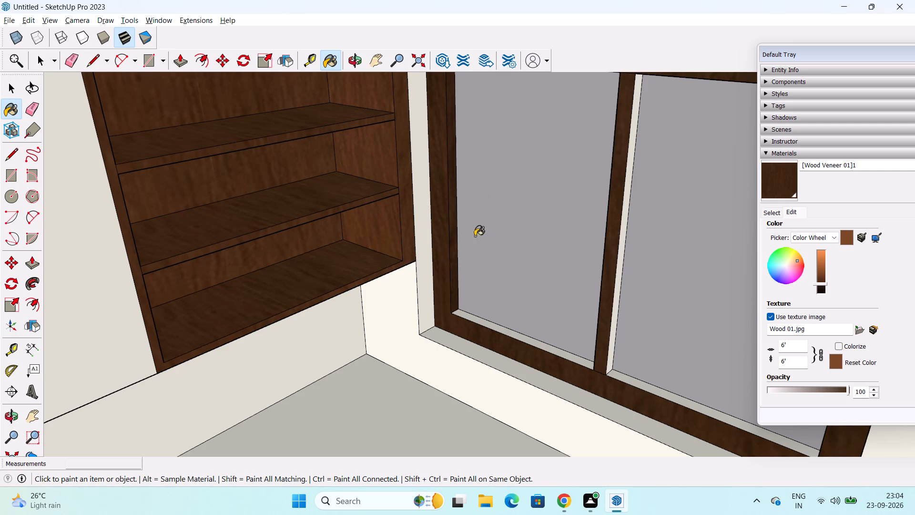
Paint the open shelf unit's lower shelf and bottom board with the darkened Wood Veneer 01.
left_click(314, 206)
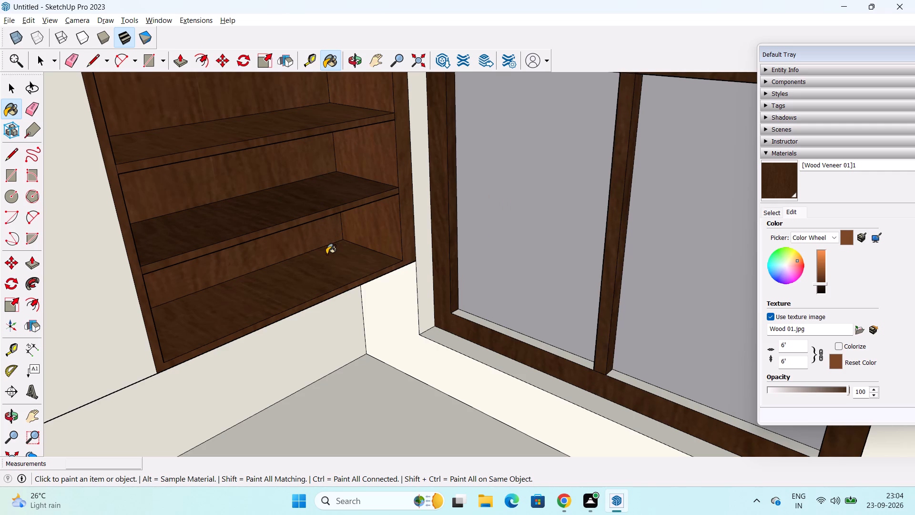
left_click(326, 254)
Paint the bottom inner frame edges below both window panes with the darkened Wood Veneer 01.
scroll(332, 262, "down", 2)
scroll(484, 213, "down", 1)
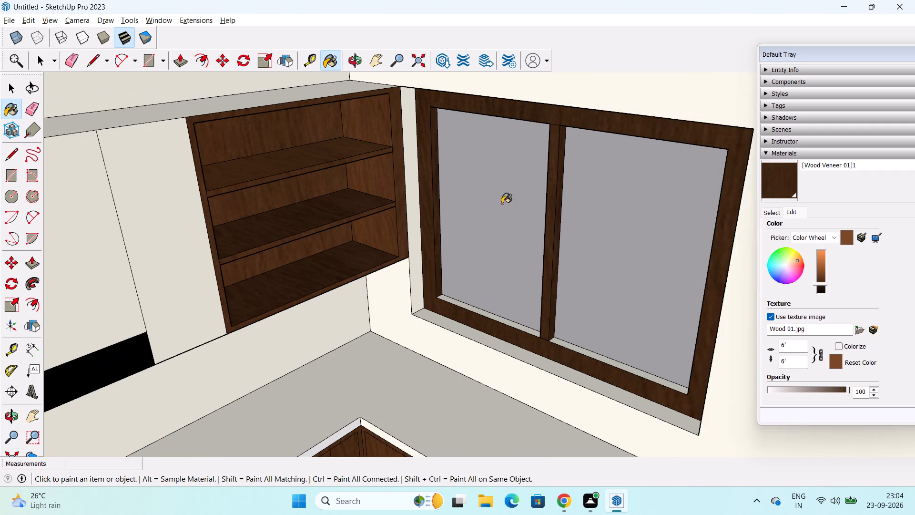
middle_click_drag(512, 191, 515, 86)
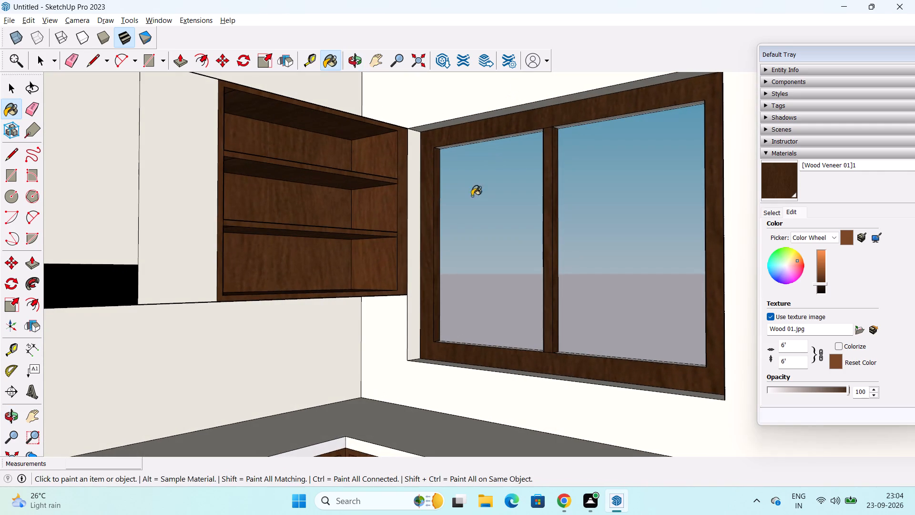
middle_click_drag(465, 223, 505, 344)
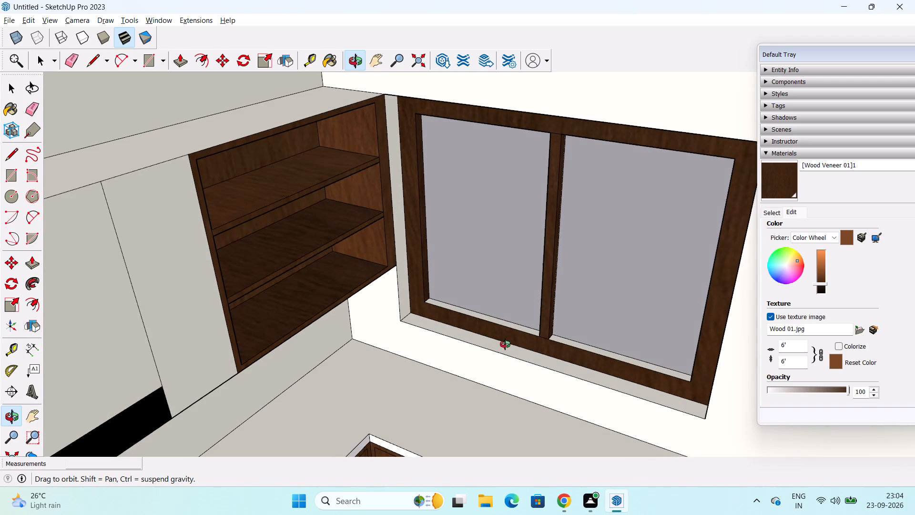
middle_click_drag(505, 344, 506, 345)
scroll(508, 339, "up", 2)
left_click(522, 325)
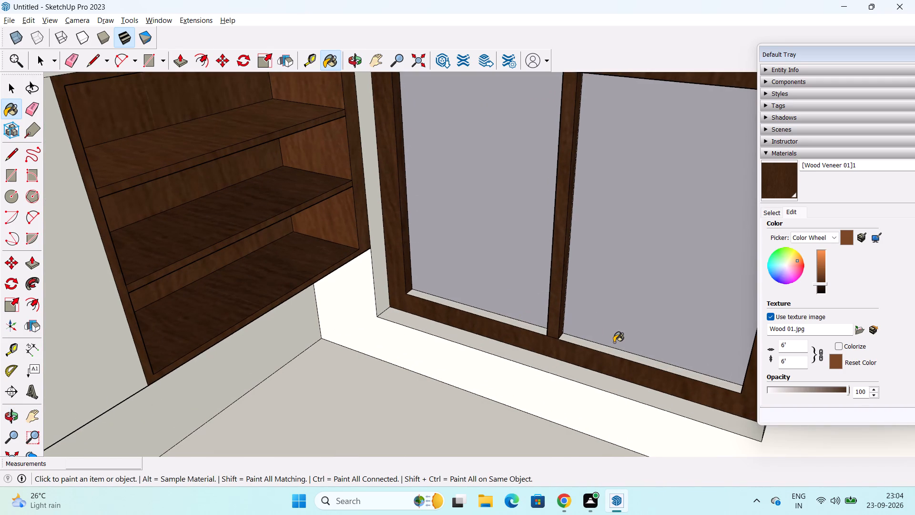
left_click(615, 351)
Paint the top inner frame edges above both window panes with the darkened Wood Veneer 01.
scroll(620, 340, "down", 2)
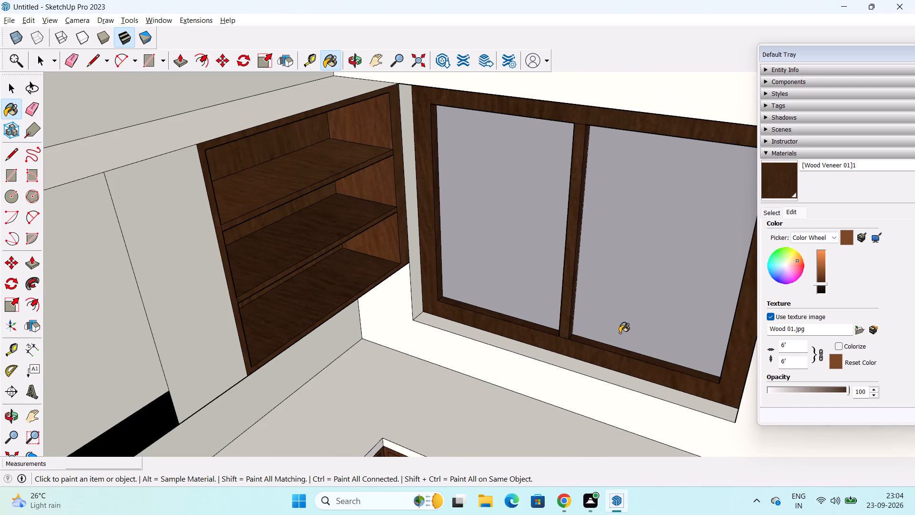
middle_click_drag(617, 333, 595, 300)
scroll(609, 186, "up", 4)
middle_click_drag(610, 164, 612, 115)
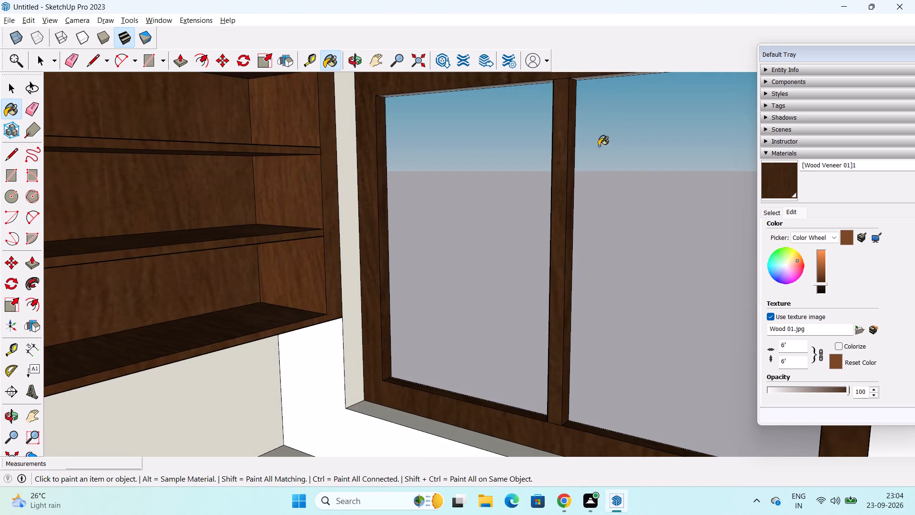
middle_click_drag(553, 196, 529, 309, "shift")
middle_click_drag(529, 309, 524, 201)
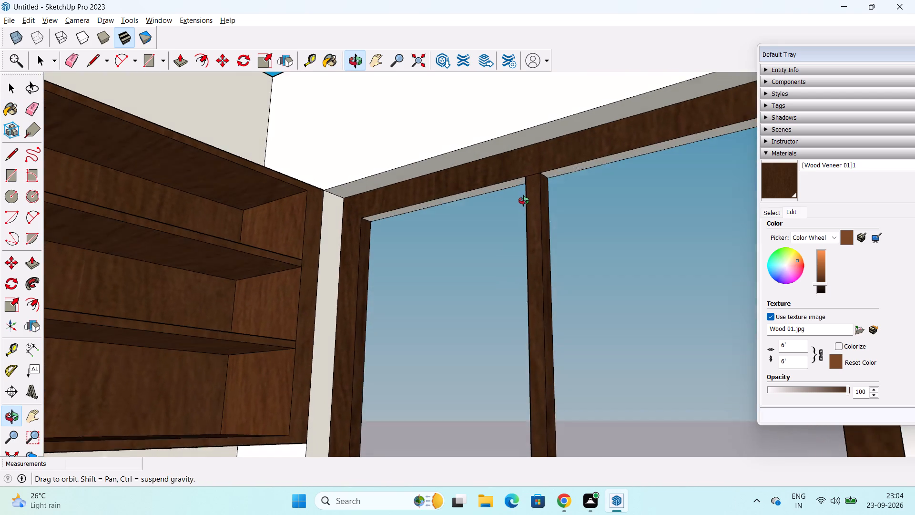
middle_click_drag(524, 201, 523, 200)
left_click(585, 165)
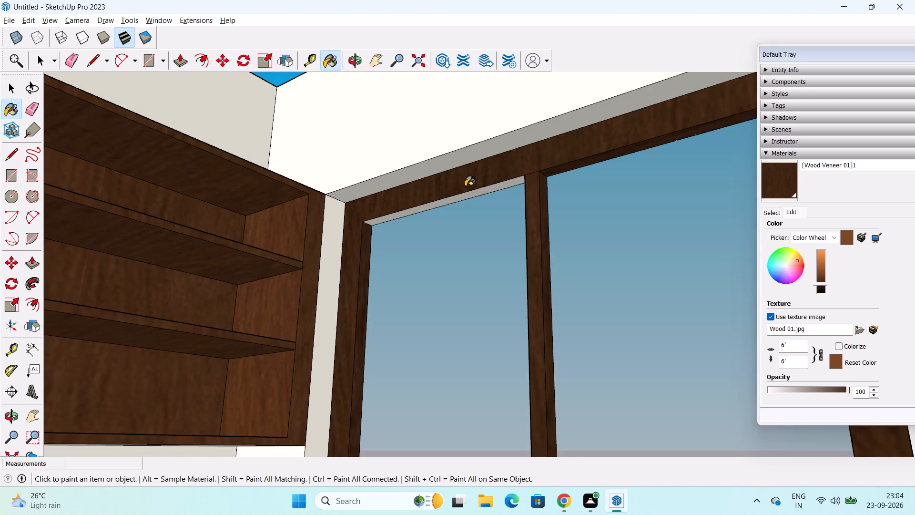
left_click(478, 190)
left_click(510, 181)
Paint the window frame's inner edge farthest from the shelves and the centre divider's unpainted side with the darkened Wood Veneer 01.
middle_click_drag(536, 219, 500, 227)
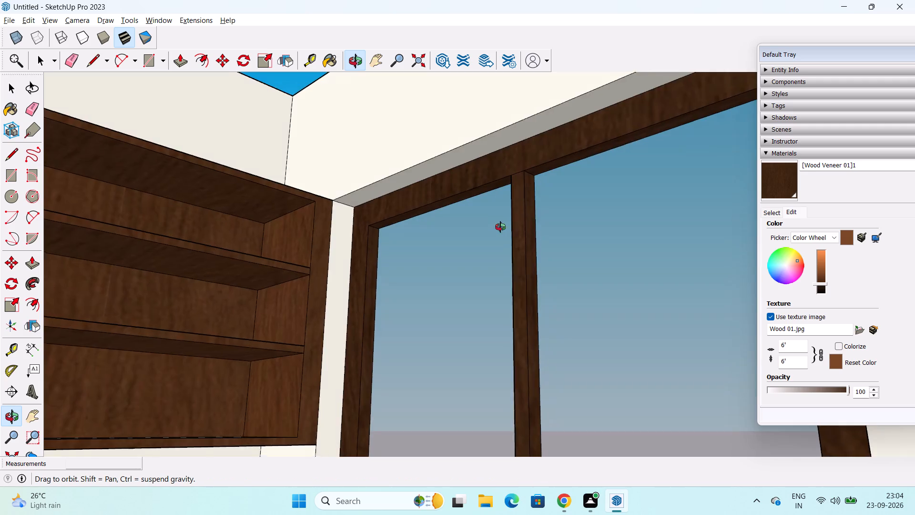
middle_click_drag(500, 227, 531, 272)
scroll(531, 272, "down", 3)
middle_click_drag(531, 272, 664, 322)
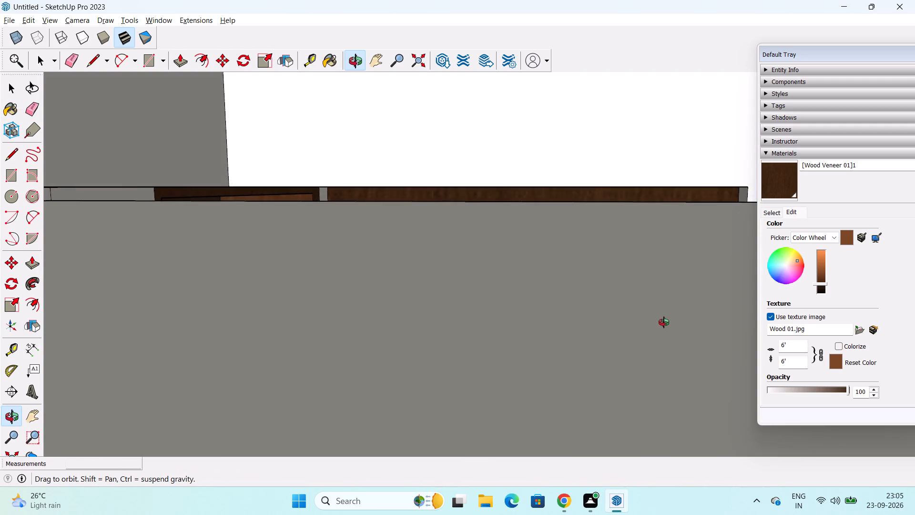
middle_click_drag(664, 322, 707, 354)
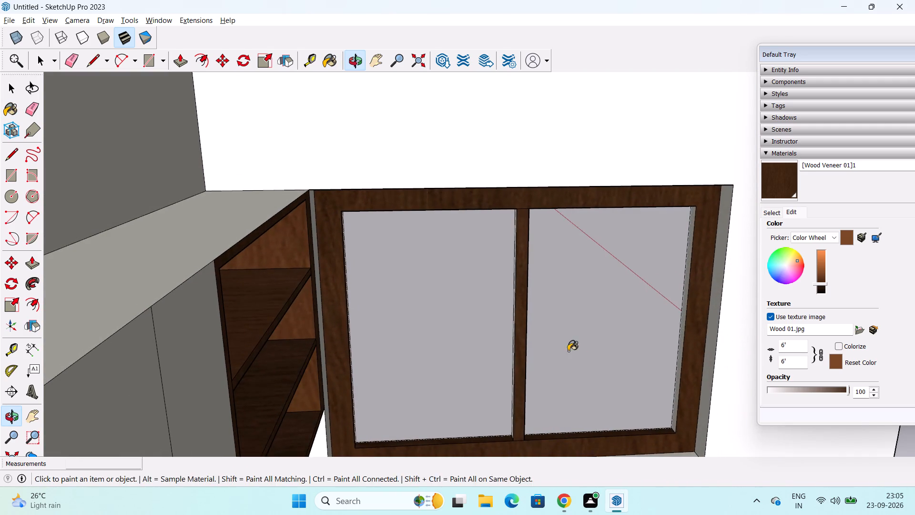
middle_click_drag(568, 350, 655, 348)
scroll(630, 333, "up", 5)
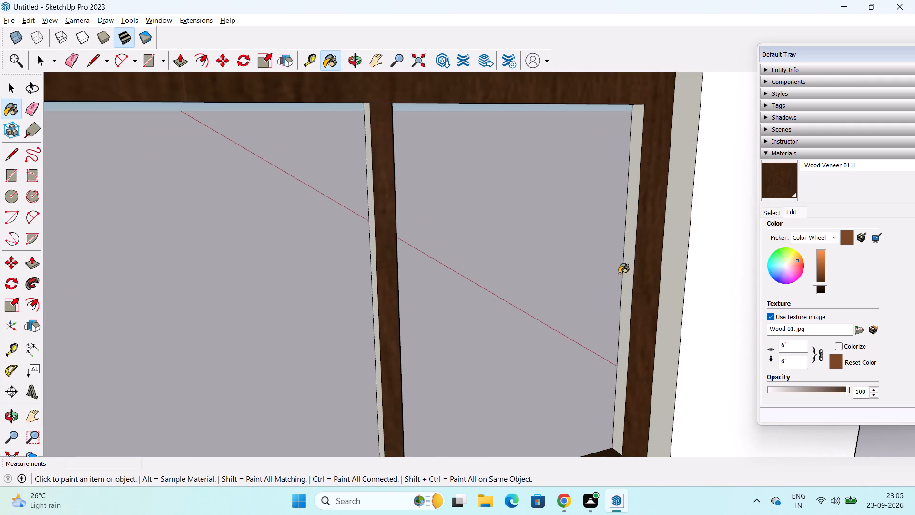
left_click(628, 266)
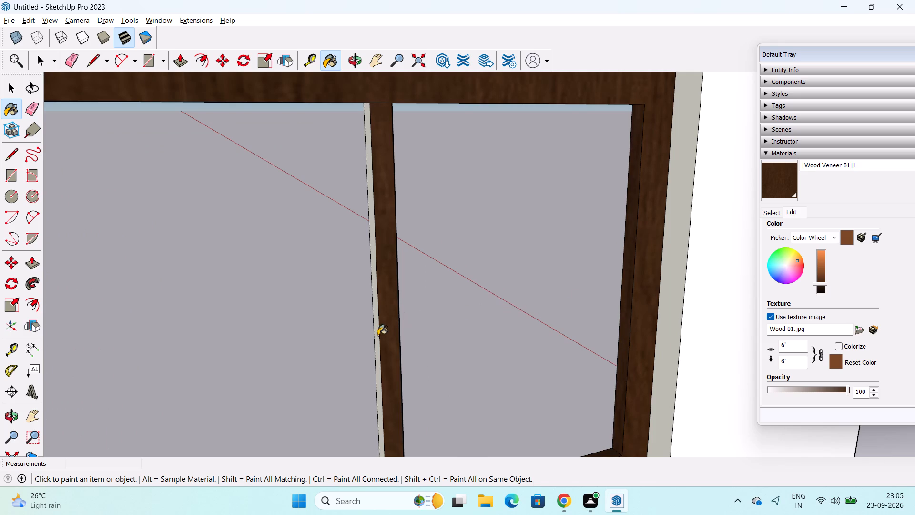
left_click(376, 337)
scroll(555, 329, "down", 5)
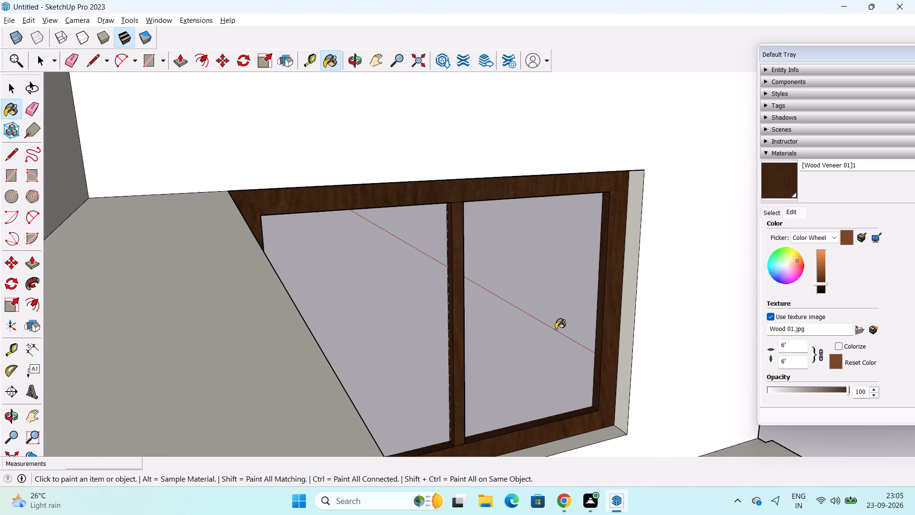
middle_click_drag(556, 329, 520, 331)
key("space")
Review the whole kitchen model from the front and from above, including the wall tops and upper cabinets.
scroll(550, 329, "down", 4)
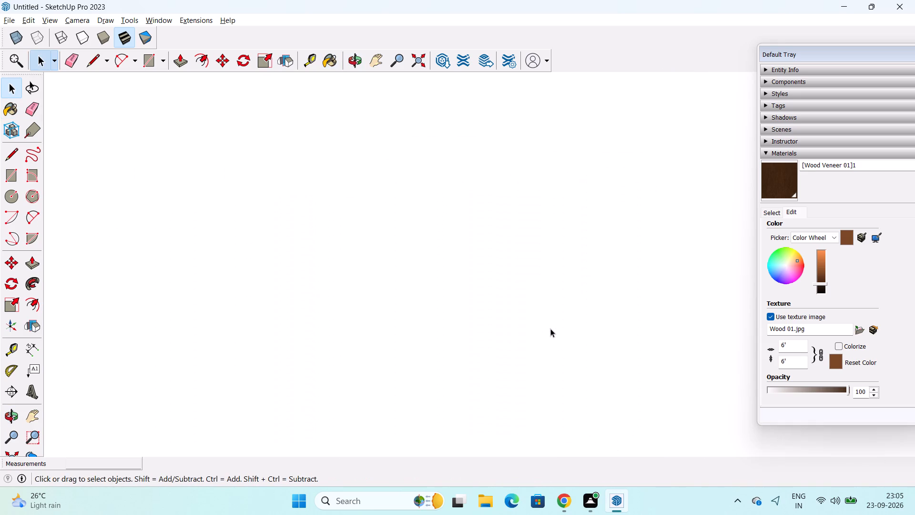
left_click(421, 63)
middle_click_drag(514, 249, 20, 222)
scroll(208, 211, "up", 1)
scroll(208, 211, "down", 1)
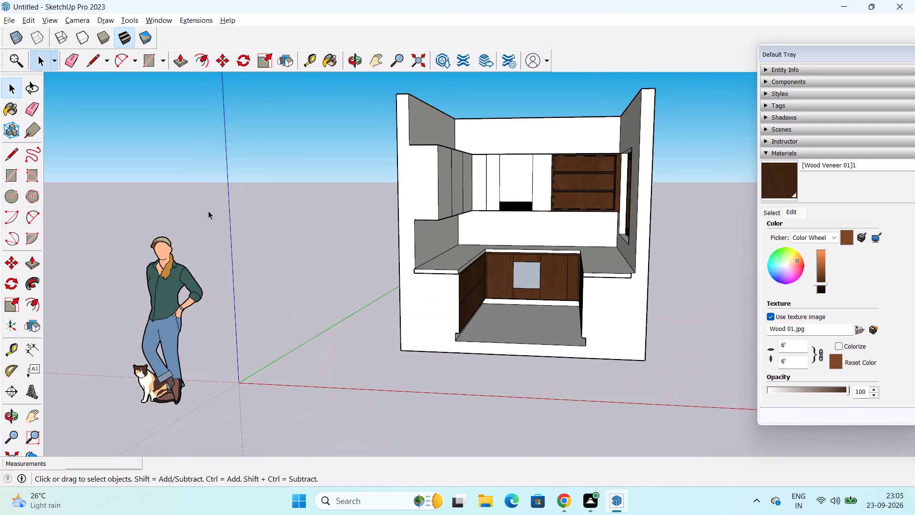
middle_click_drag(208, 207, 194, 215, "shift")
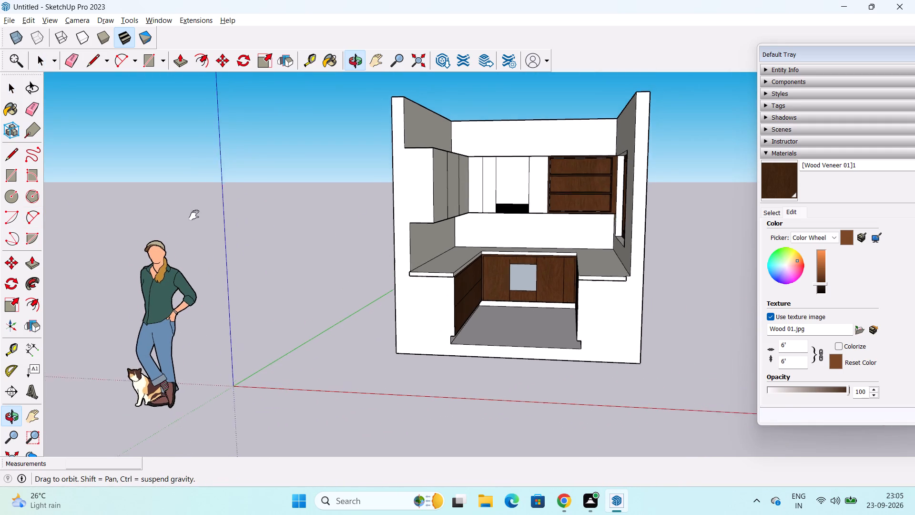
middle_click_drag(194, 215, 143, 279, "shift")
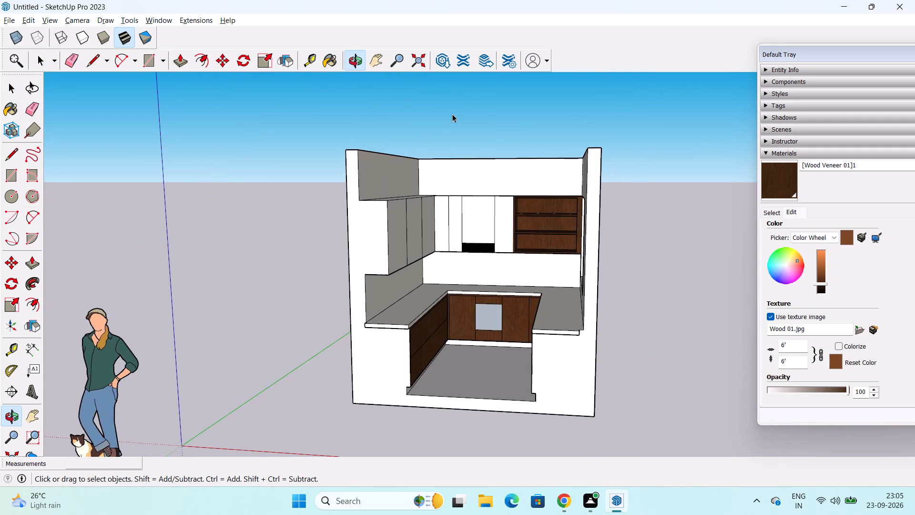
middle_click_drag(436, 138, 439, 215)
scroll(446, 146, "up", 2)
middle_click_drag(443, 137, 434, 217)
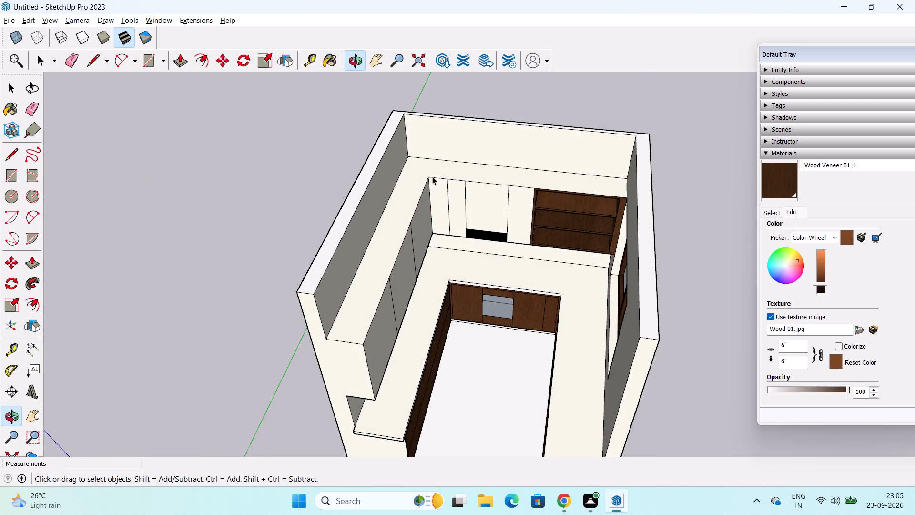
middle_click_drag(477, 153, 480, 249)
scroll(483, 199, "up", 1)
scroll(483, 186, "down", 1)
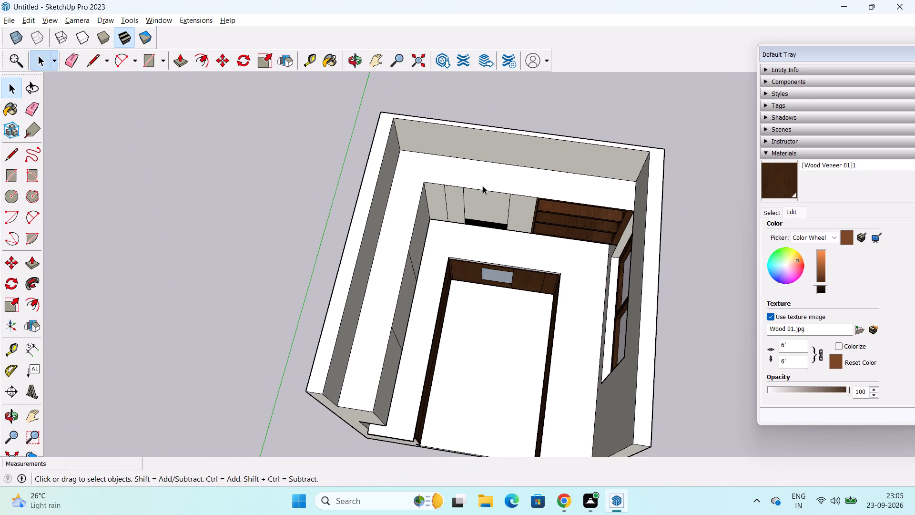
scroll(512, 229, "down", 1)
Push/Pull the back wall's outer face outward by 6".
key("p")
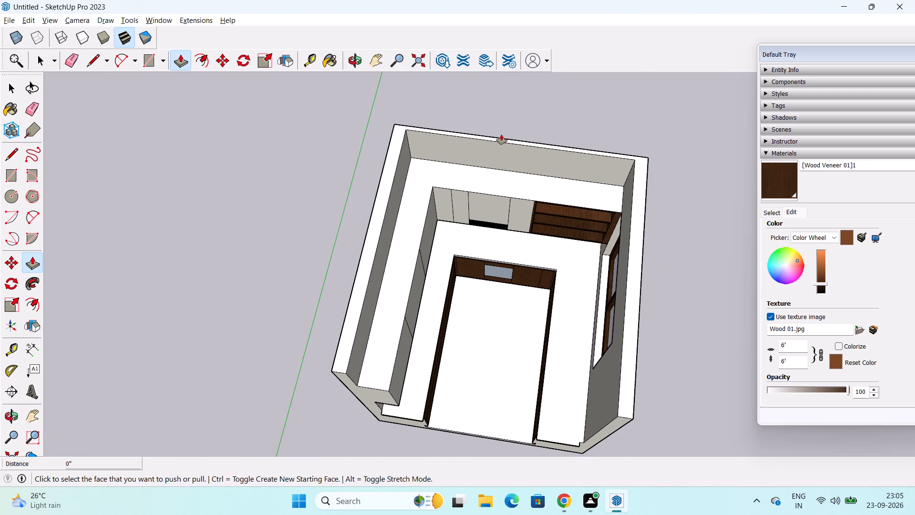
middle_click_drag(501, 134, 503, 145)
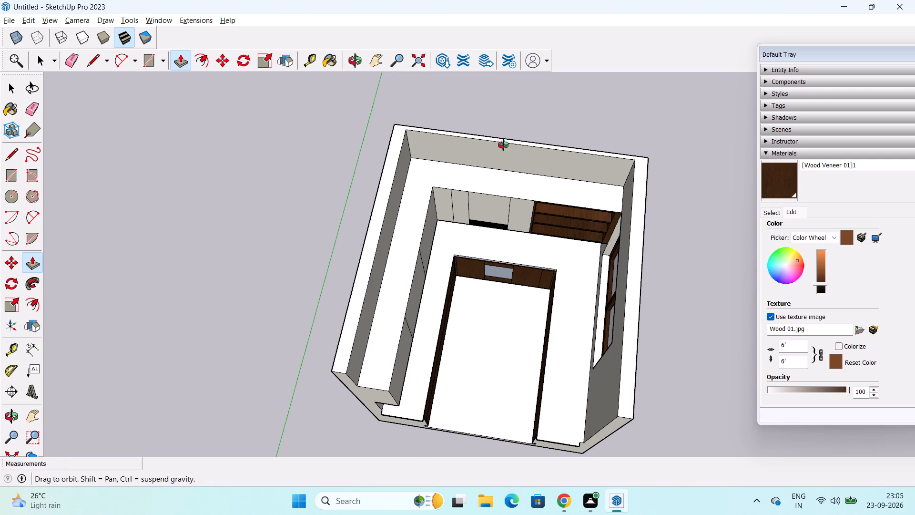
middle_click_drag(503, 145, 462, 253)
middle_click_drag(495, 180, 412, 263)
left_click(450, 218)
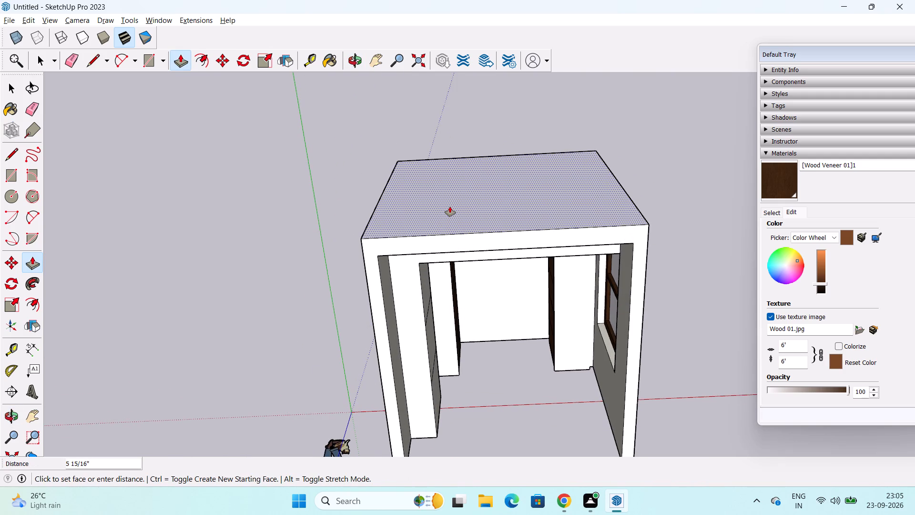
type("6\"")
key("Return")
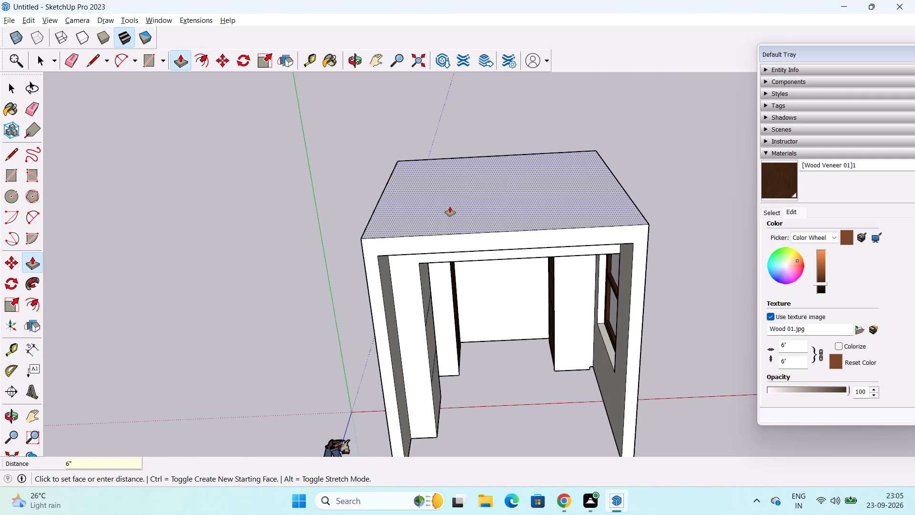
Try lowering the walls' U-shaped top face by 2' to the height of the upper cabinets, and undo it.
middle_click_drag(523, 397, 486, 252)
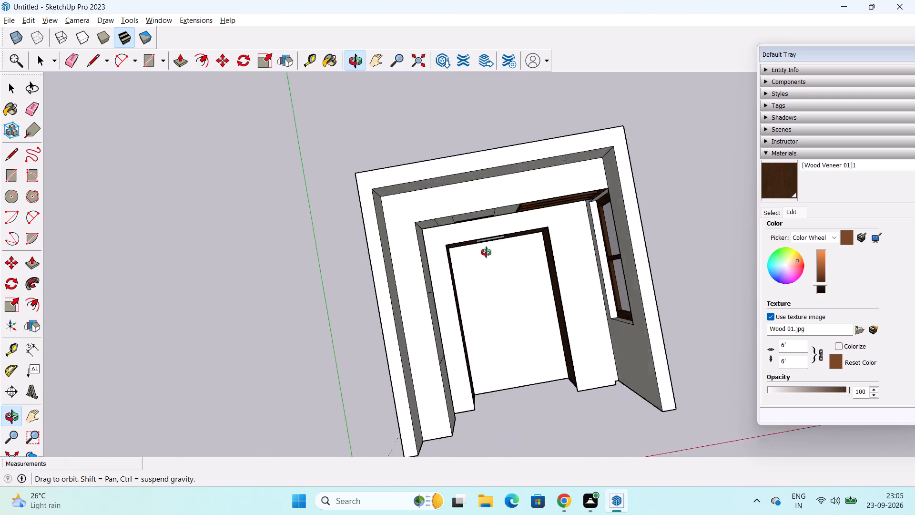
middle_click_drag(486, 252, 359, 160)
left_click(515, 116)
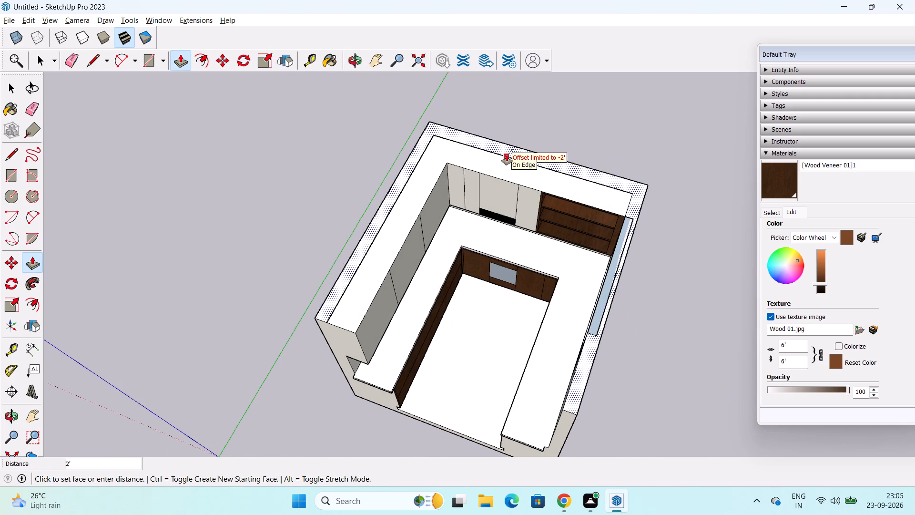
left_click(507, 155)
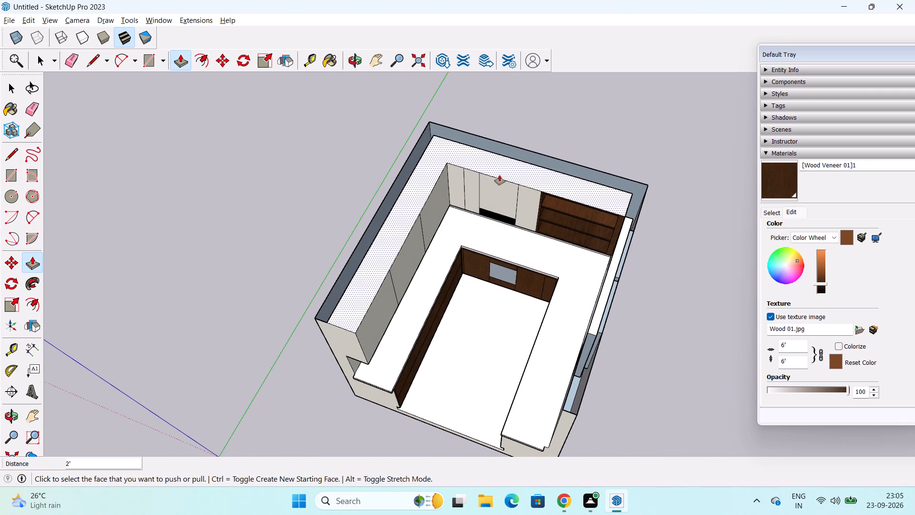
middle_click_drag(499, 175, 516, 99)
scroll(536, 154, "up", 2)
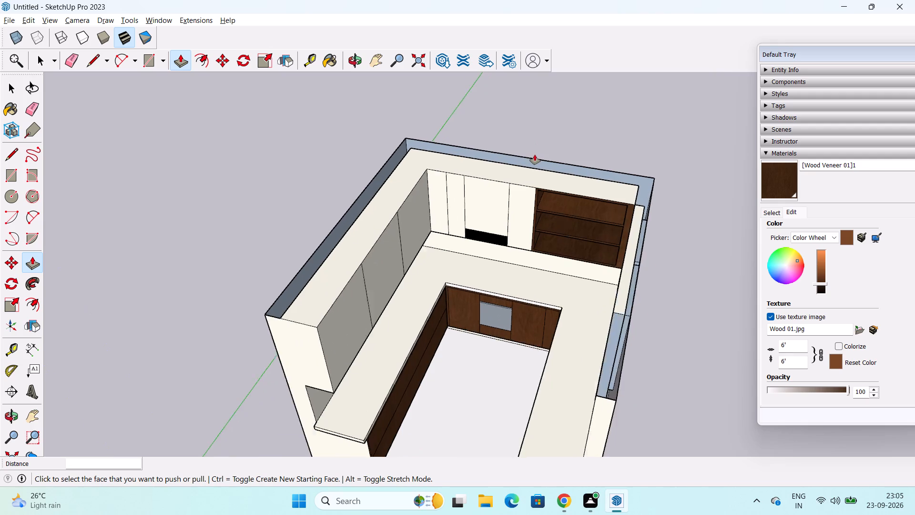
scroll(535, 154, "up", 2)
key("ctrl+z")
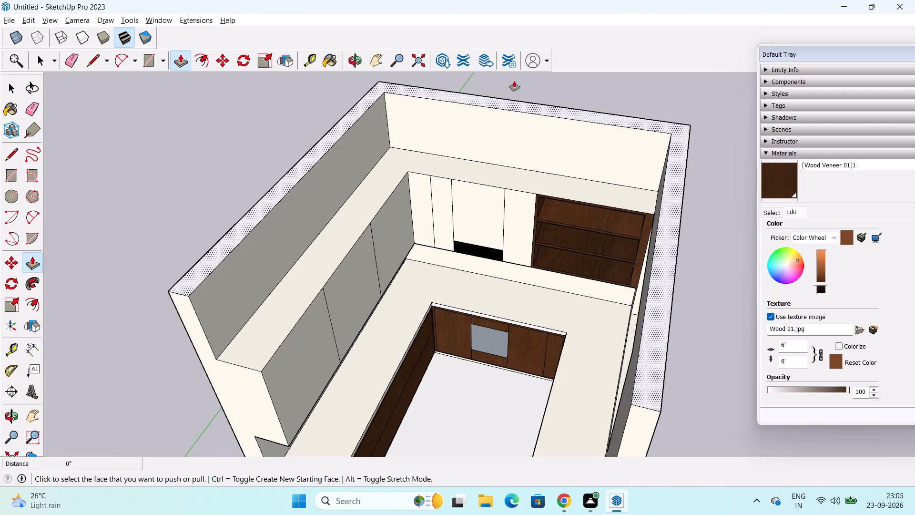
Push the walls' U-shaped top face down 2', level with the tops of the upper cabinets.
left_click(511, 105)
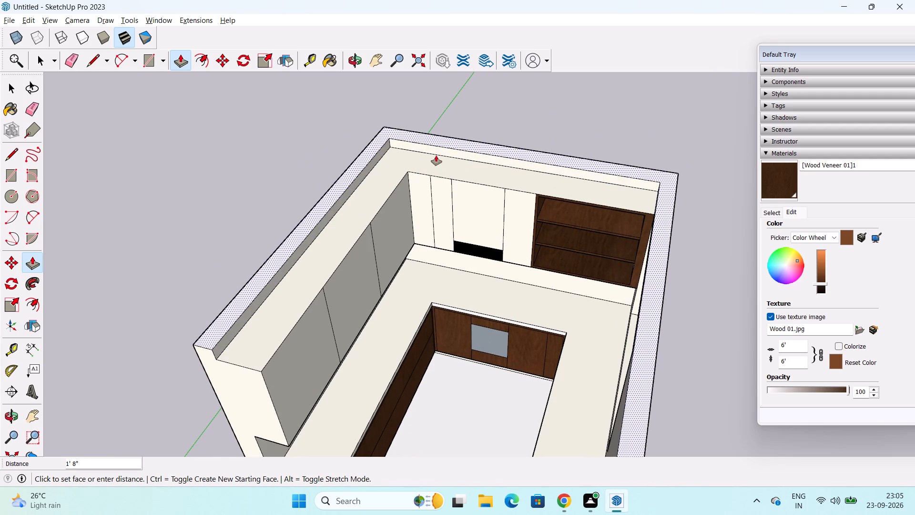
left_click(422, 152)
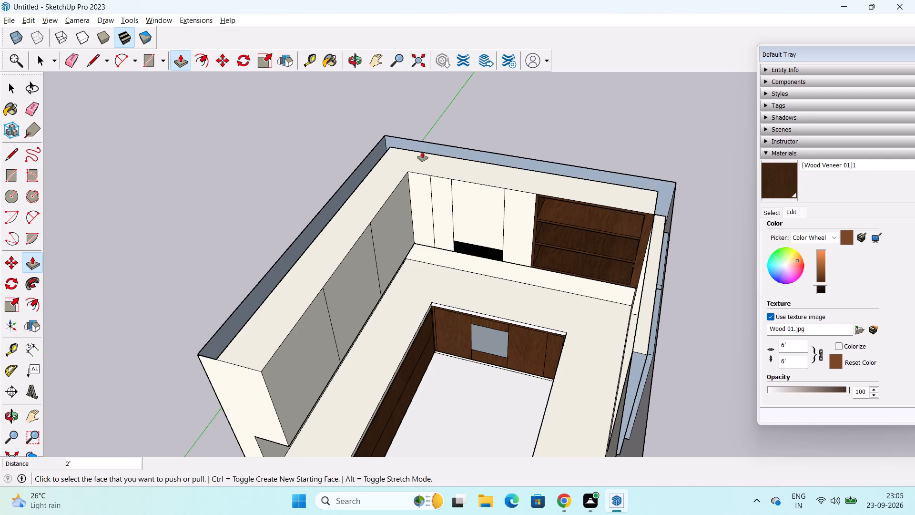
Delete the outer face of the side wall opposite the window and erase its remaining top edge.
key("space")
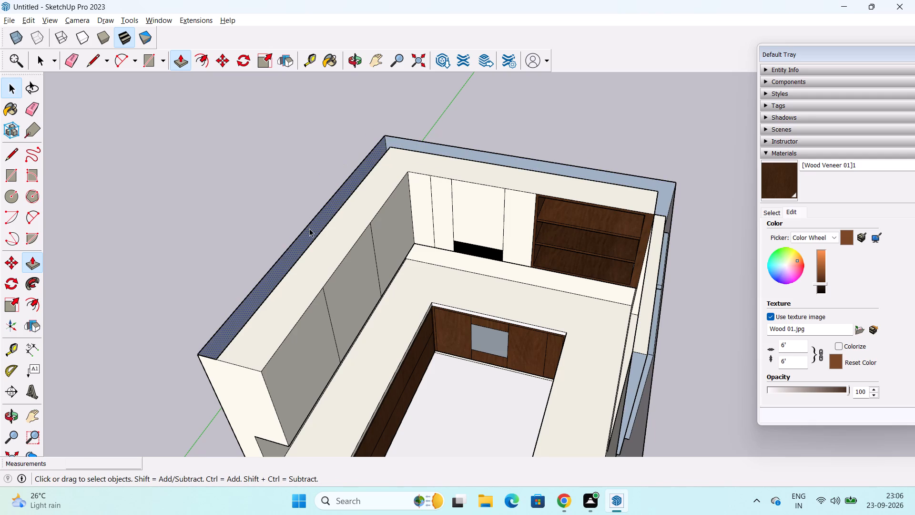
left_click(310, 228)
key("Delete")
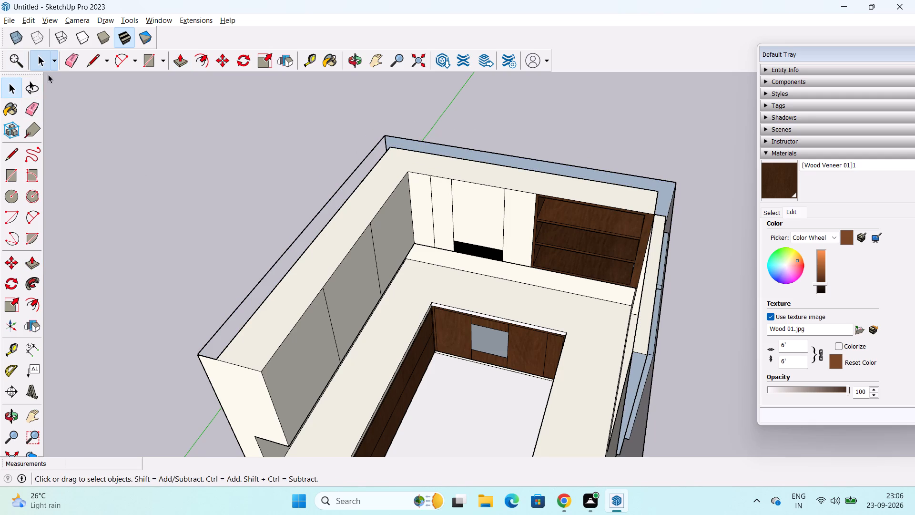
left_click(65, 60)
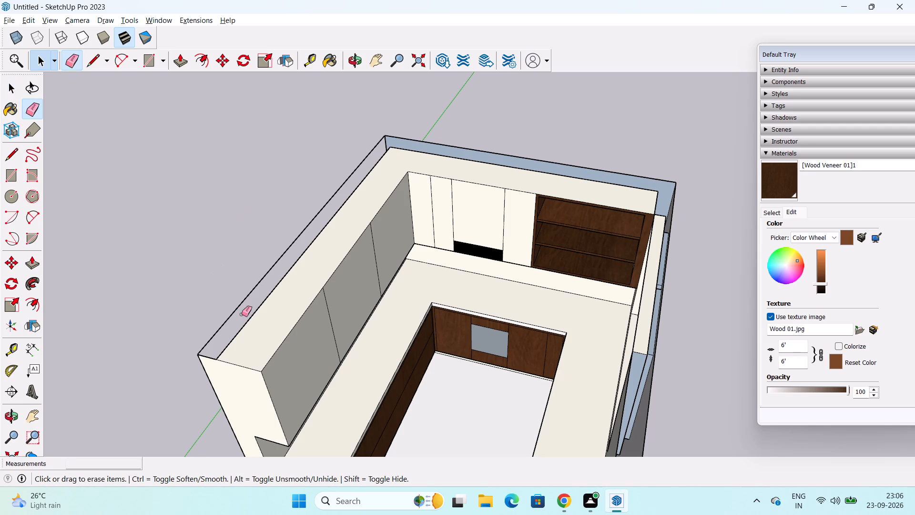
left_click(235, 308)
Erase the back wall's outer top edge to remove its outer face.
middle_click_drag(221, 353, 141, 402)
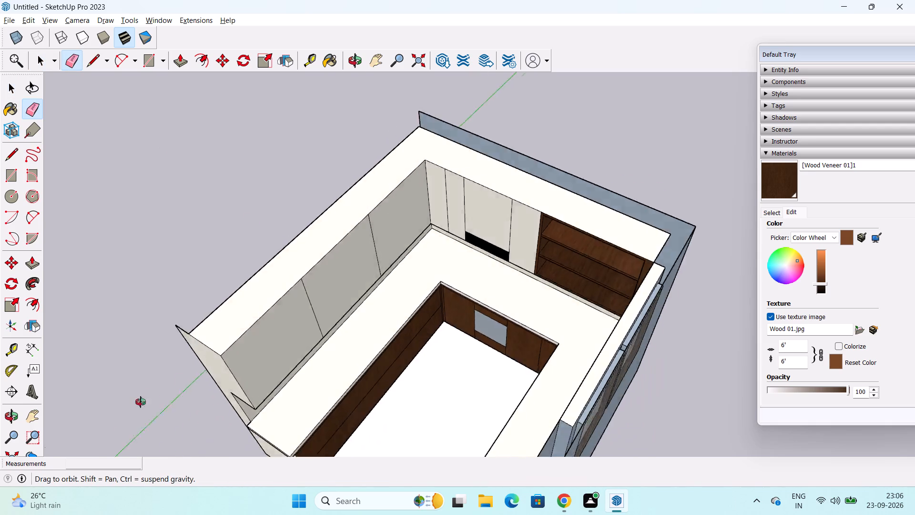
middle_click_drag(141, 402, 69, 440)
middle_click_drag(185, 344, 64, 387)
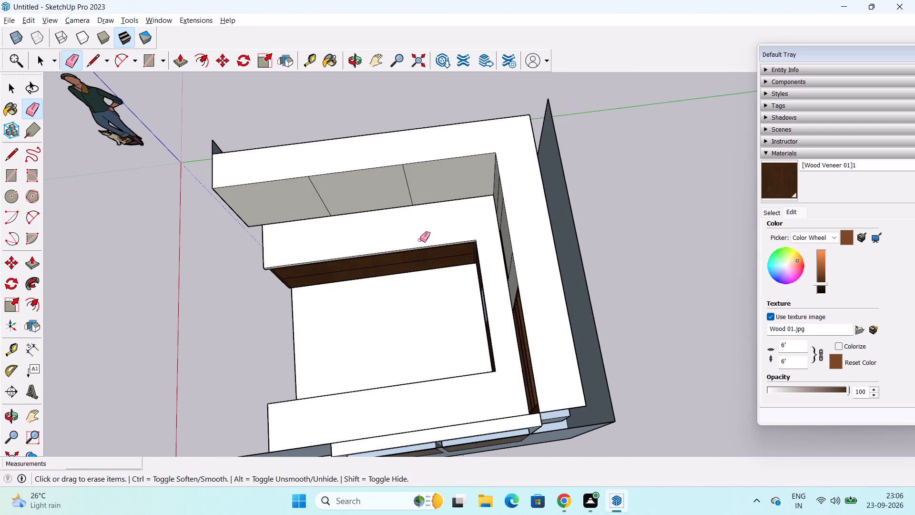
left_click(571, 256)
left_click(576, 293)
left_click(590, 301)
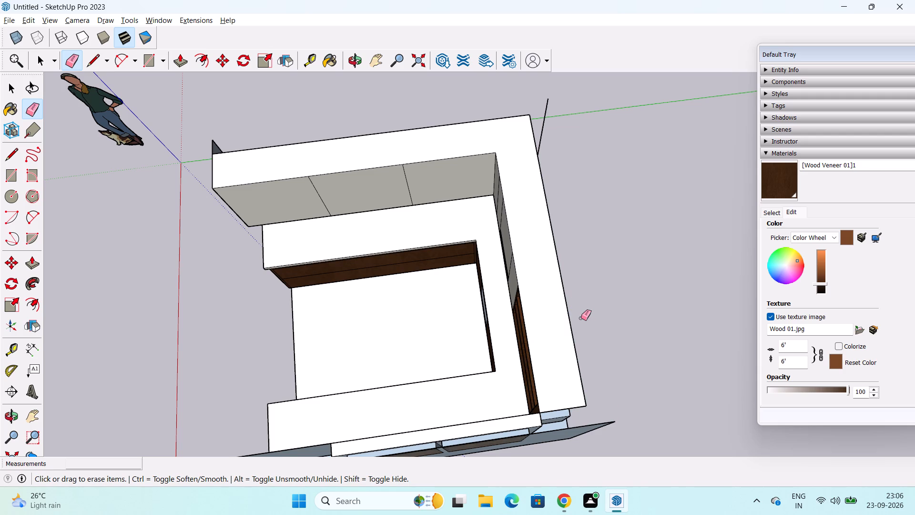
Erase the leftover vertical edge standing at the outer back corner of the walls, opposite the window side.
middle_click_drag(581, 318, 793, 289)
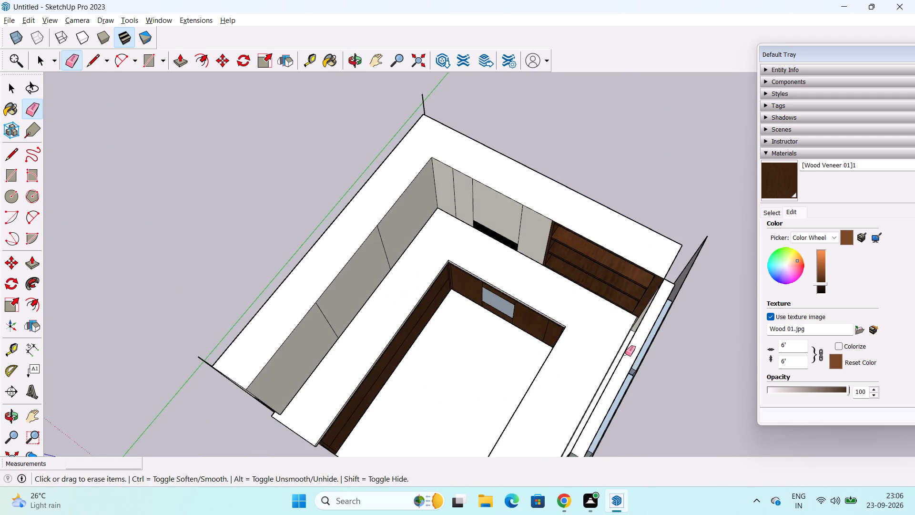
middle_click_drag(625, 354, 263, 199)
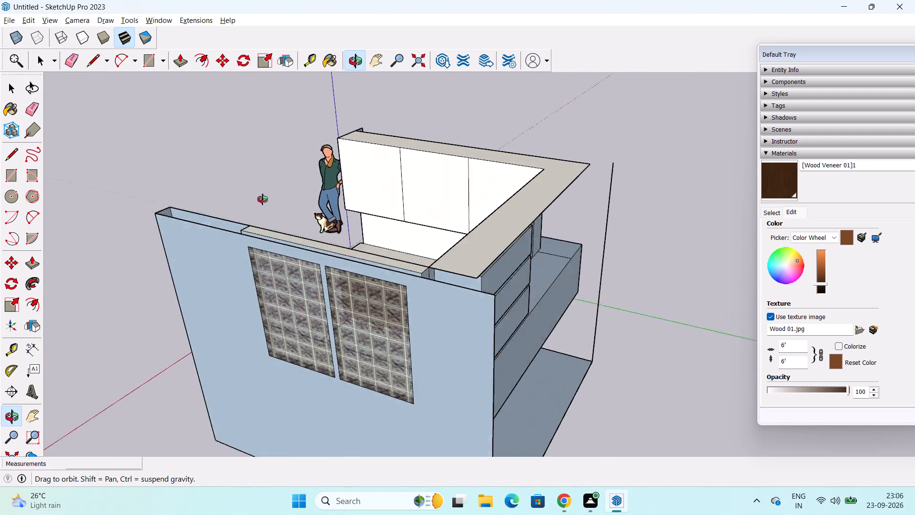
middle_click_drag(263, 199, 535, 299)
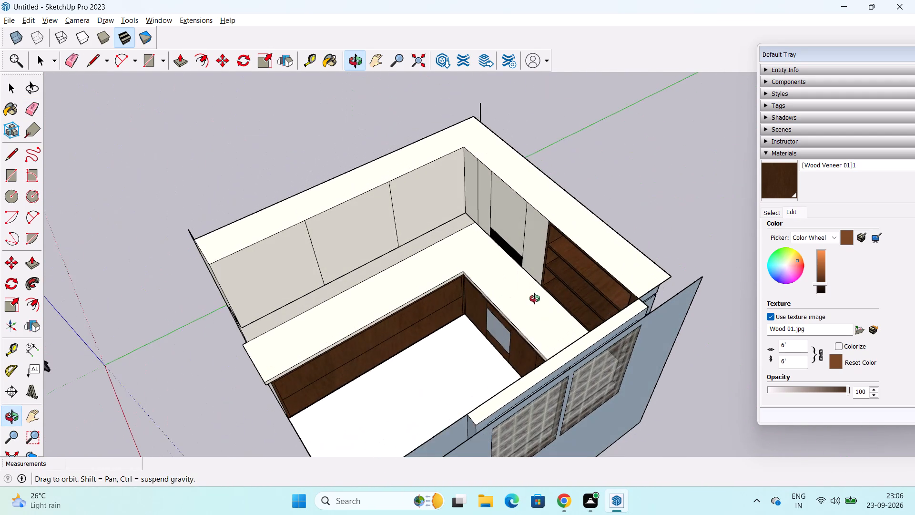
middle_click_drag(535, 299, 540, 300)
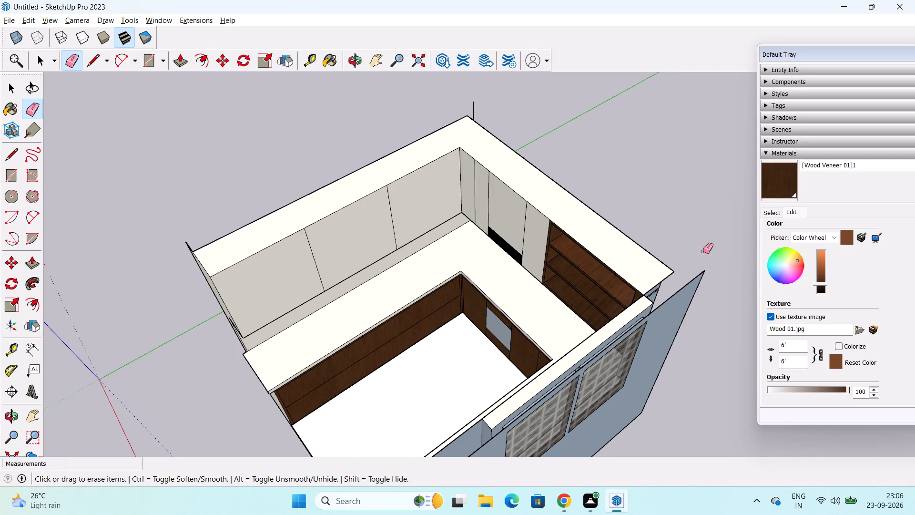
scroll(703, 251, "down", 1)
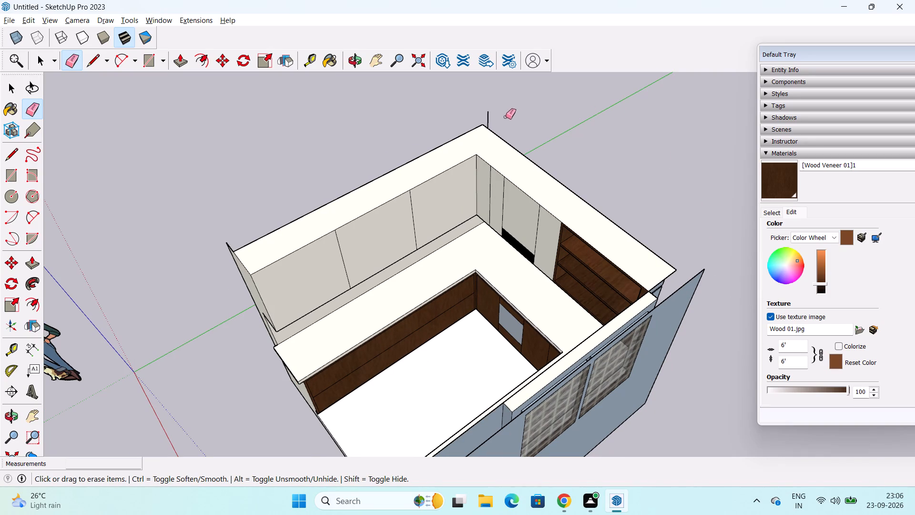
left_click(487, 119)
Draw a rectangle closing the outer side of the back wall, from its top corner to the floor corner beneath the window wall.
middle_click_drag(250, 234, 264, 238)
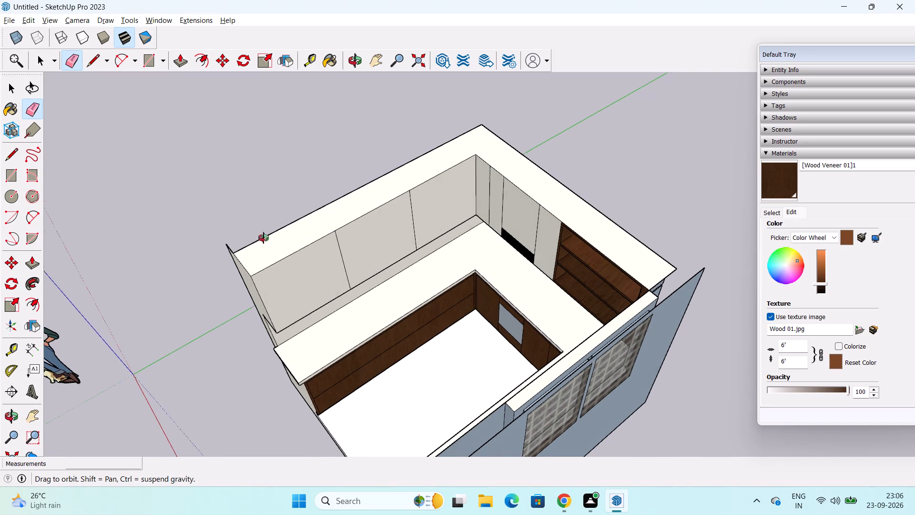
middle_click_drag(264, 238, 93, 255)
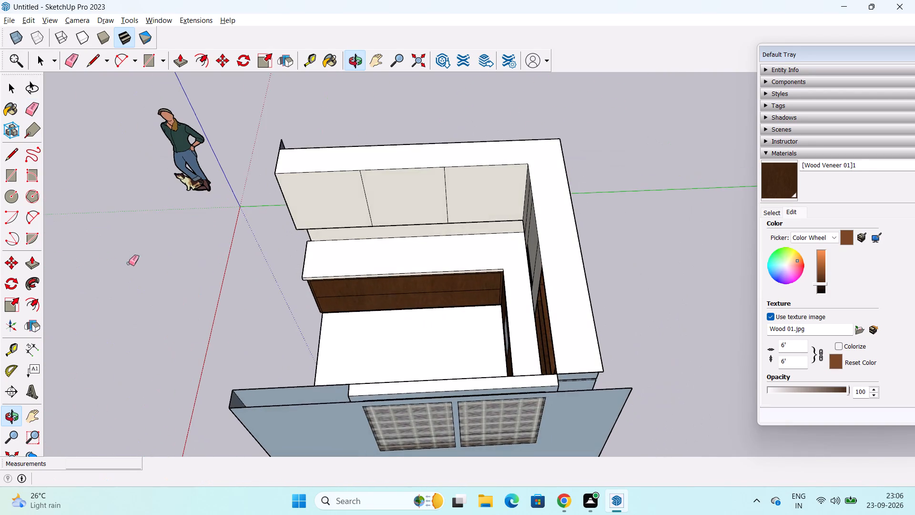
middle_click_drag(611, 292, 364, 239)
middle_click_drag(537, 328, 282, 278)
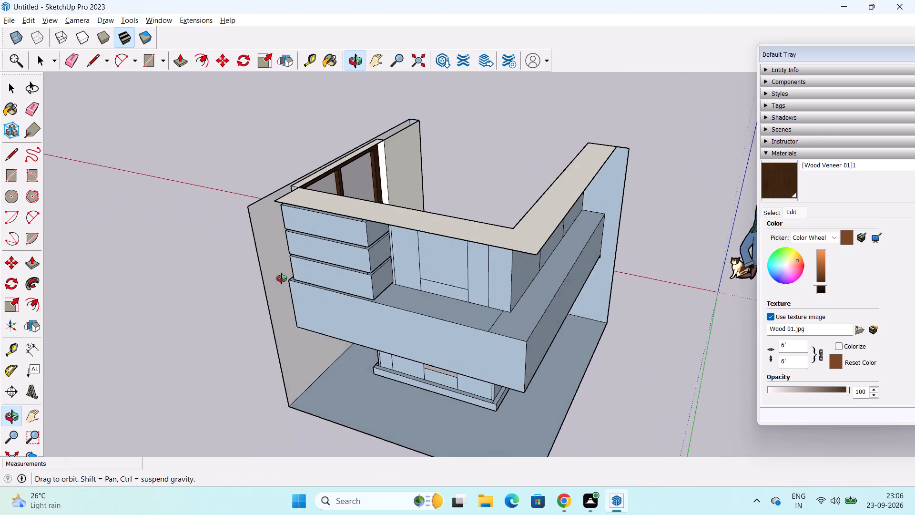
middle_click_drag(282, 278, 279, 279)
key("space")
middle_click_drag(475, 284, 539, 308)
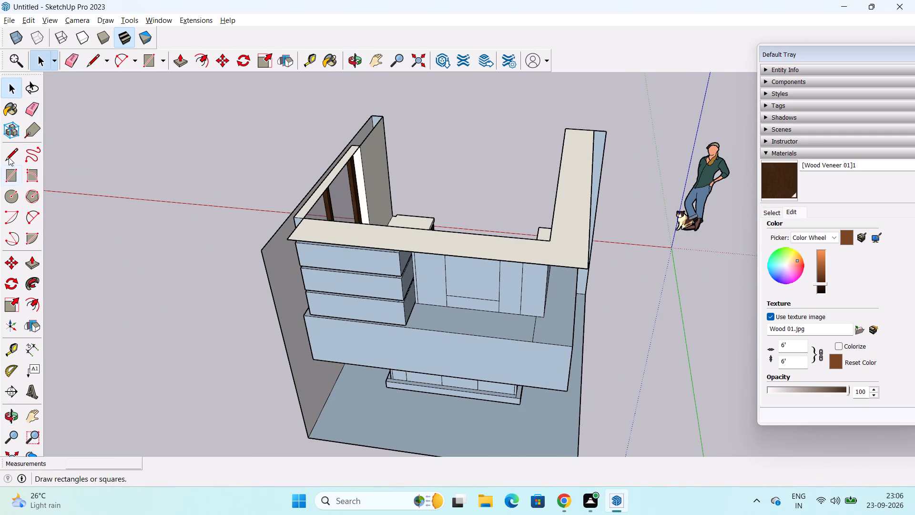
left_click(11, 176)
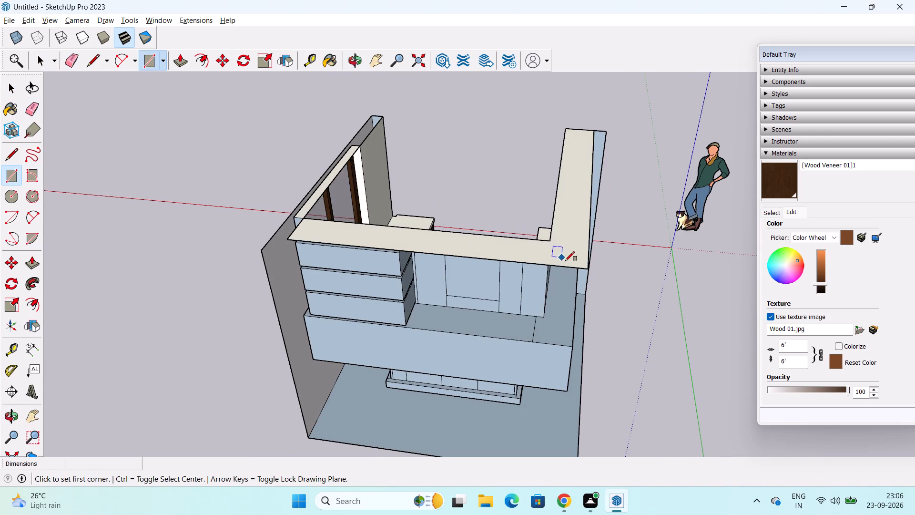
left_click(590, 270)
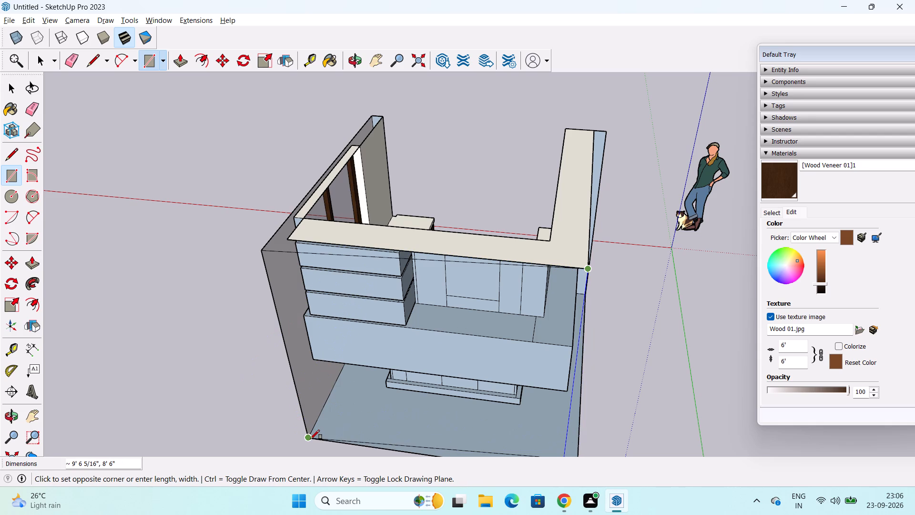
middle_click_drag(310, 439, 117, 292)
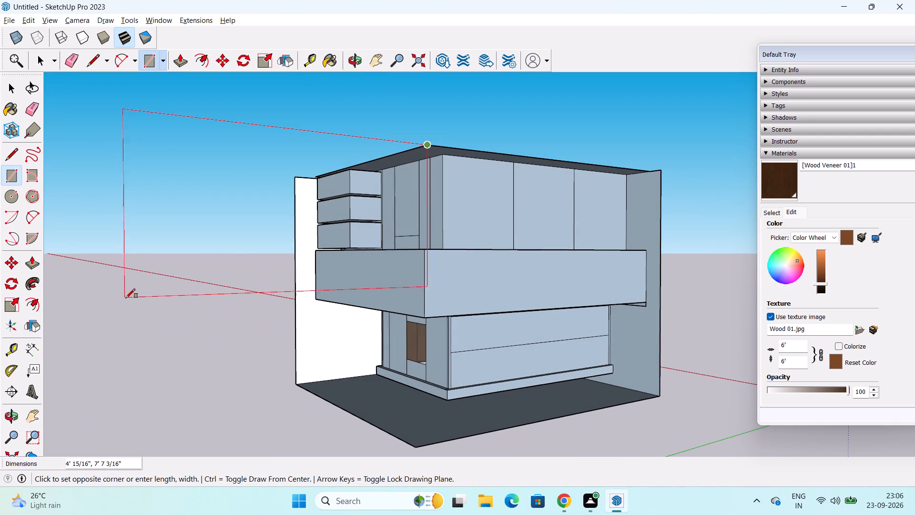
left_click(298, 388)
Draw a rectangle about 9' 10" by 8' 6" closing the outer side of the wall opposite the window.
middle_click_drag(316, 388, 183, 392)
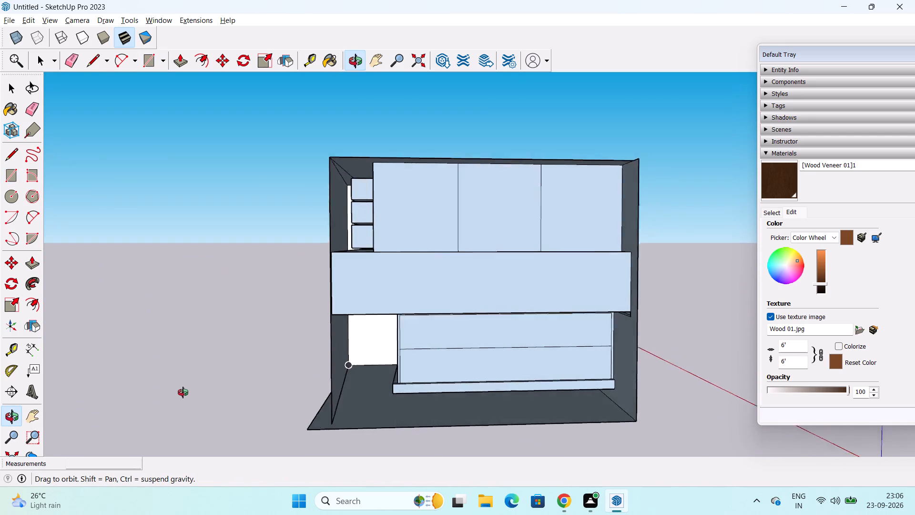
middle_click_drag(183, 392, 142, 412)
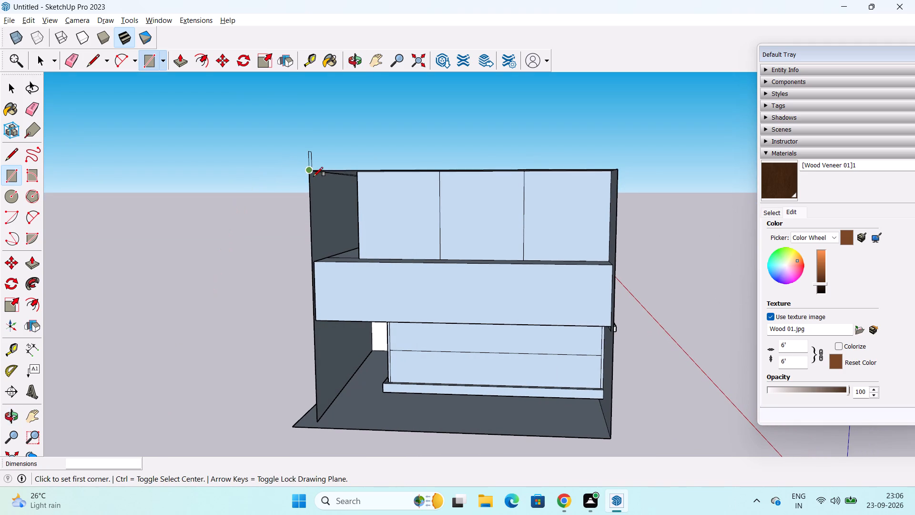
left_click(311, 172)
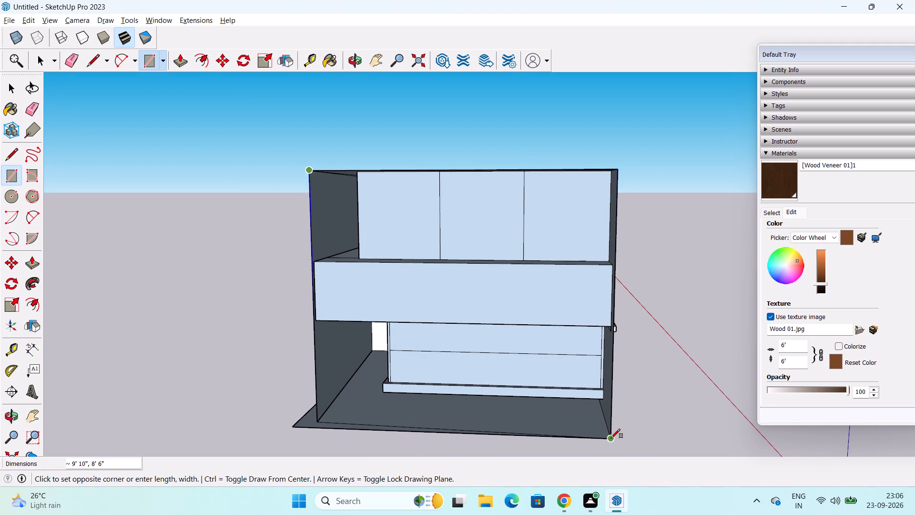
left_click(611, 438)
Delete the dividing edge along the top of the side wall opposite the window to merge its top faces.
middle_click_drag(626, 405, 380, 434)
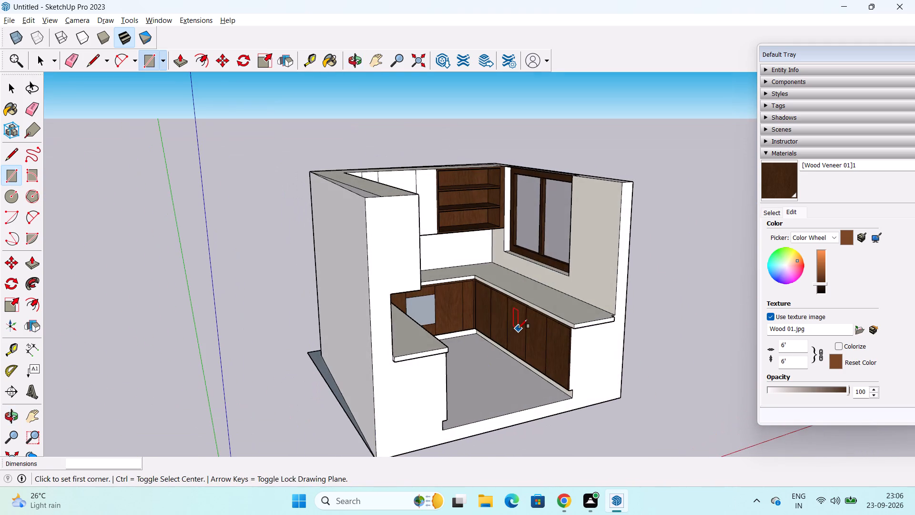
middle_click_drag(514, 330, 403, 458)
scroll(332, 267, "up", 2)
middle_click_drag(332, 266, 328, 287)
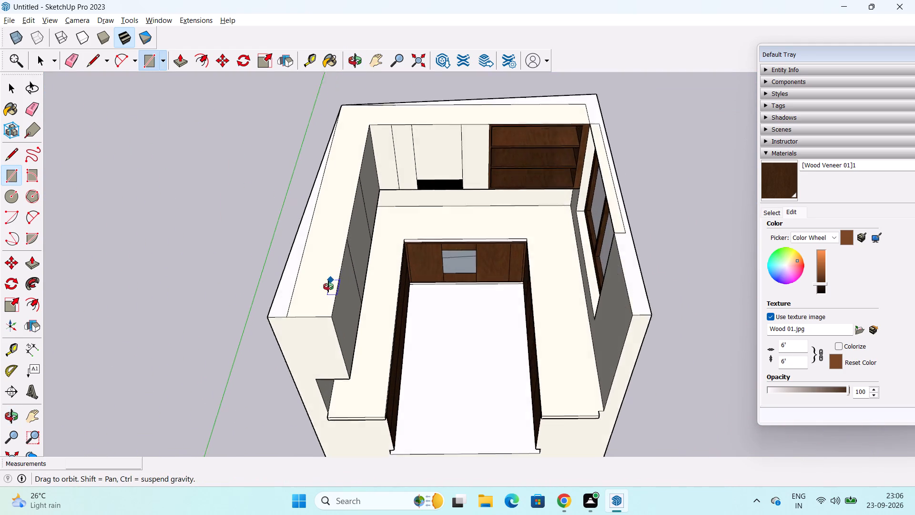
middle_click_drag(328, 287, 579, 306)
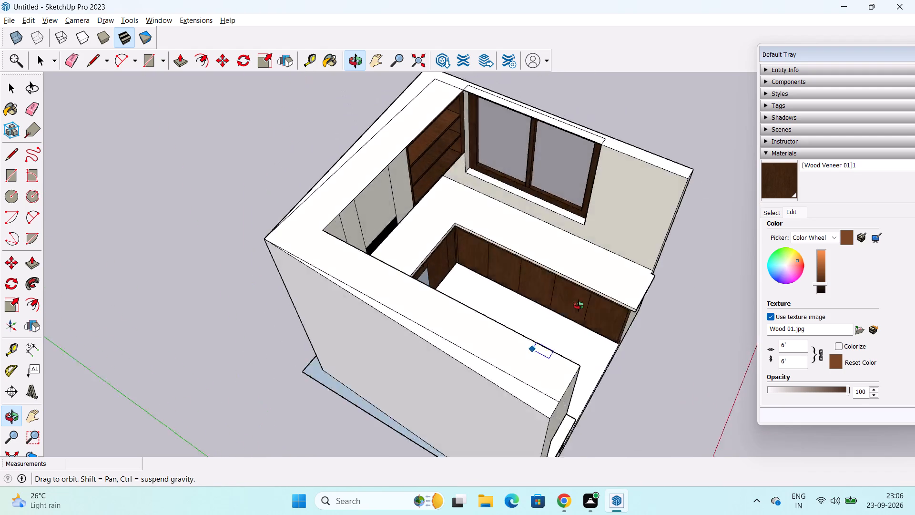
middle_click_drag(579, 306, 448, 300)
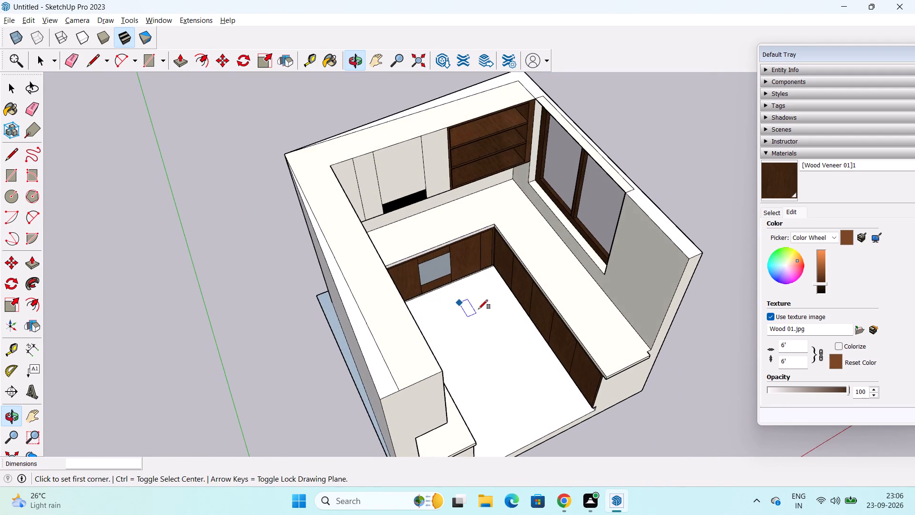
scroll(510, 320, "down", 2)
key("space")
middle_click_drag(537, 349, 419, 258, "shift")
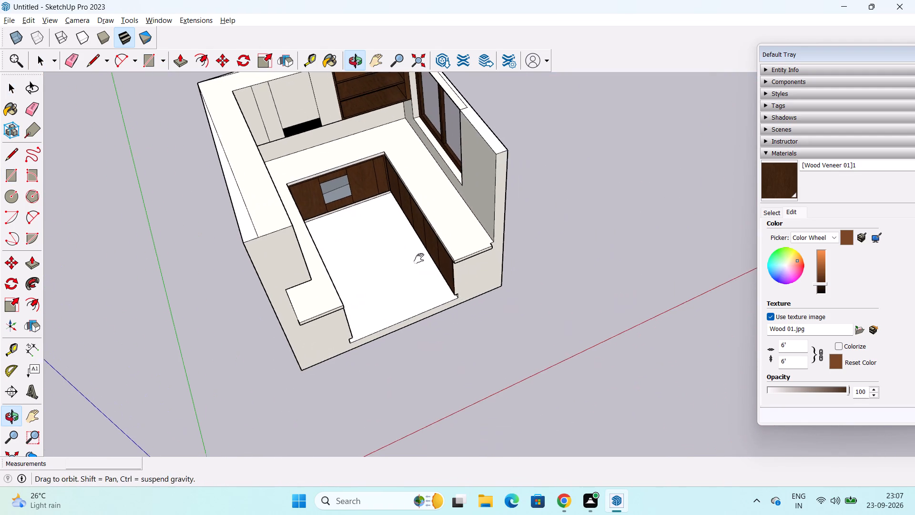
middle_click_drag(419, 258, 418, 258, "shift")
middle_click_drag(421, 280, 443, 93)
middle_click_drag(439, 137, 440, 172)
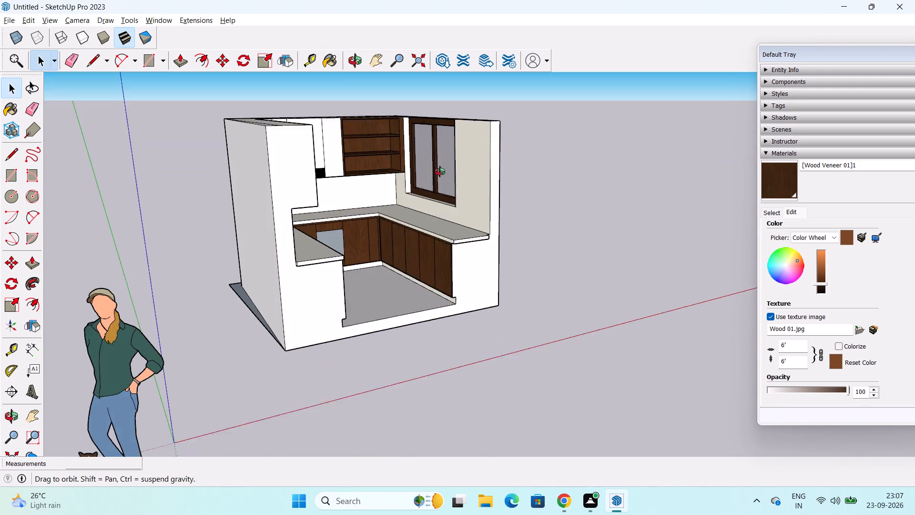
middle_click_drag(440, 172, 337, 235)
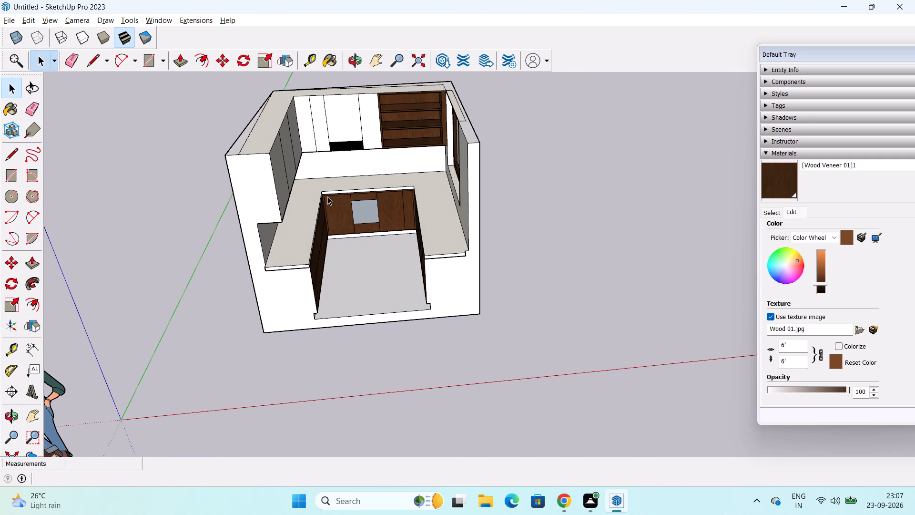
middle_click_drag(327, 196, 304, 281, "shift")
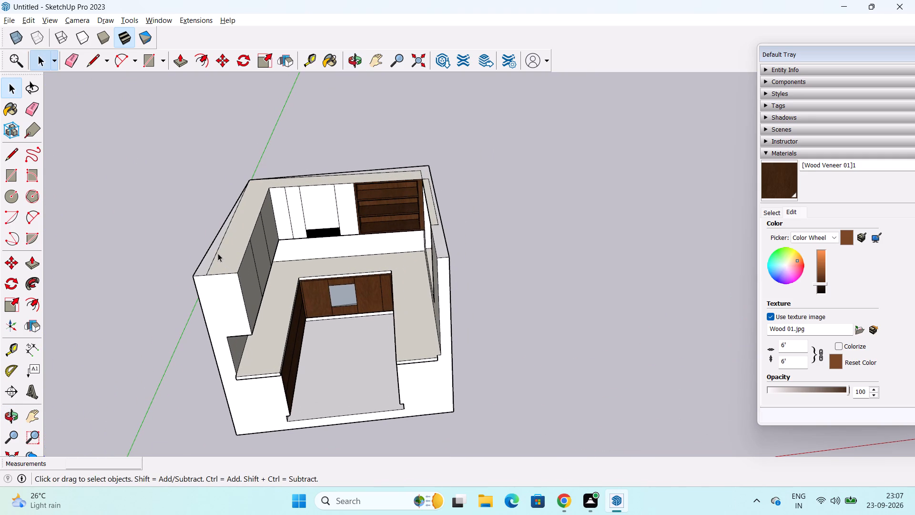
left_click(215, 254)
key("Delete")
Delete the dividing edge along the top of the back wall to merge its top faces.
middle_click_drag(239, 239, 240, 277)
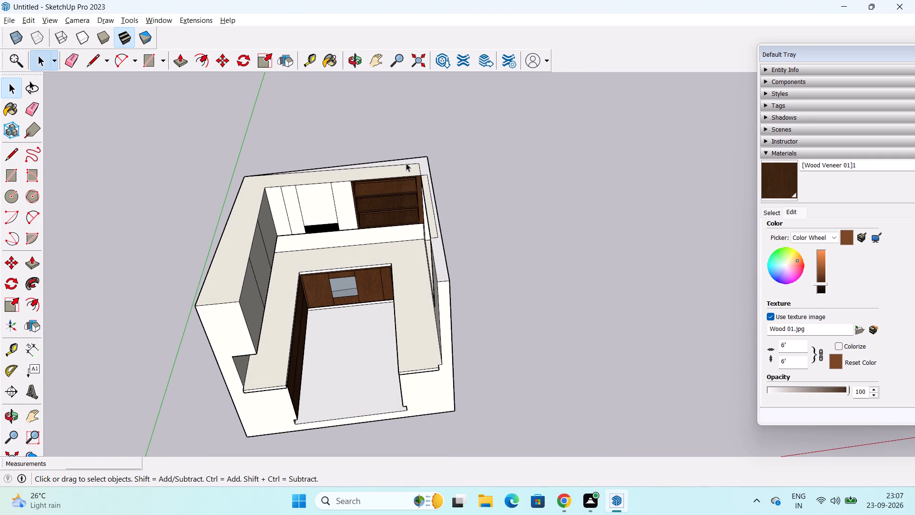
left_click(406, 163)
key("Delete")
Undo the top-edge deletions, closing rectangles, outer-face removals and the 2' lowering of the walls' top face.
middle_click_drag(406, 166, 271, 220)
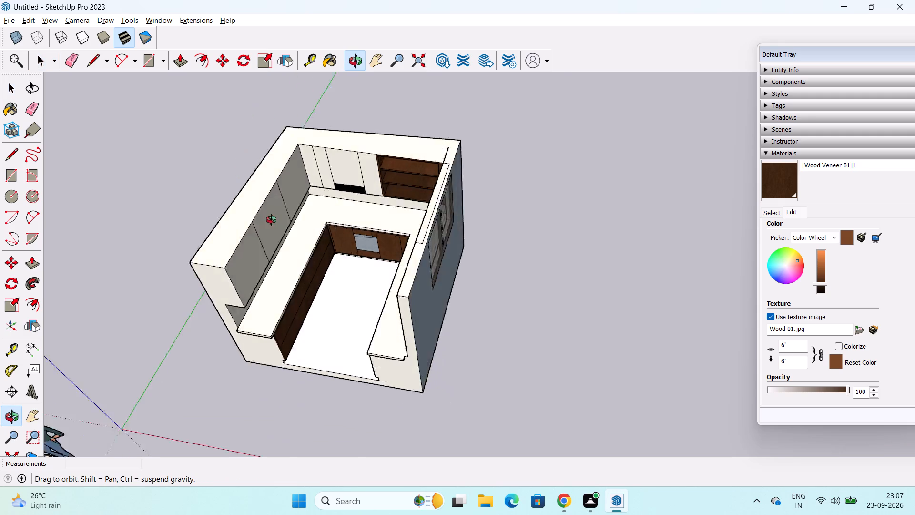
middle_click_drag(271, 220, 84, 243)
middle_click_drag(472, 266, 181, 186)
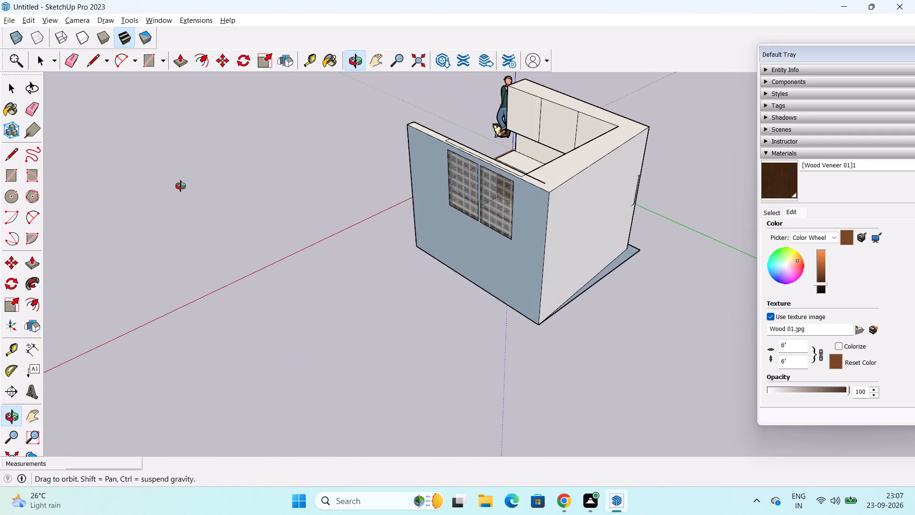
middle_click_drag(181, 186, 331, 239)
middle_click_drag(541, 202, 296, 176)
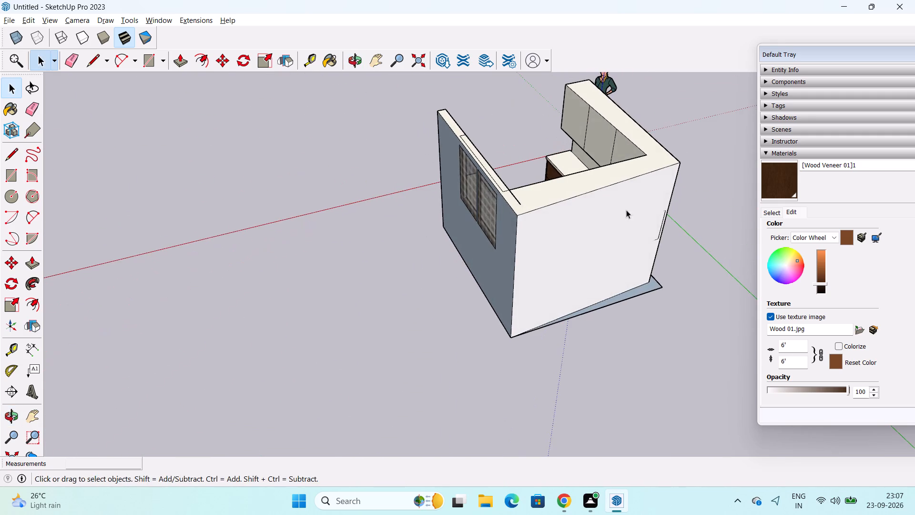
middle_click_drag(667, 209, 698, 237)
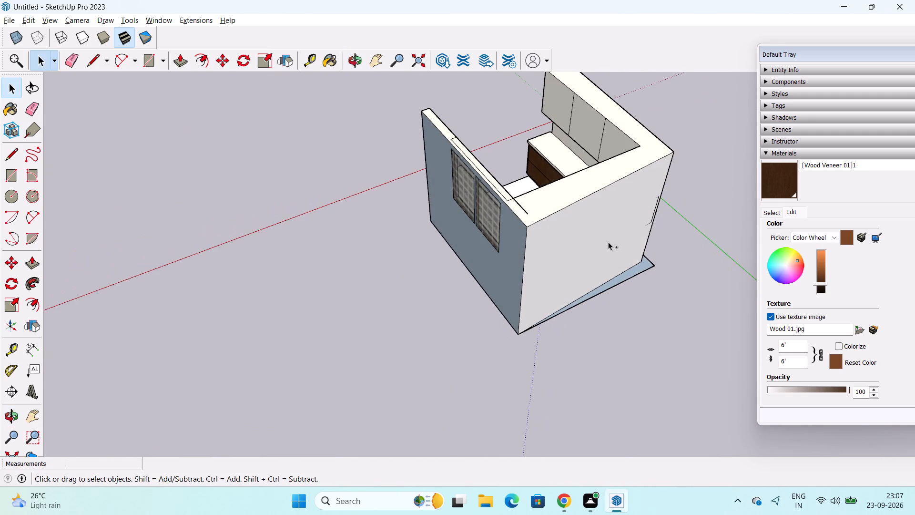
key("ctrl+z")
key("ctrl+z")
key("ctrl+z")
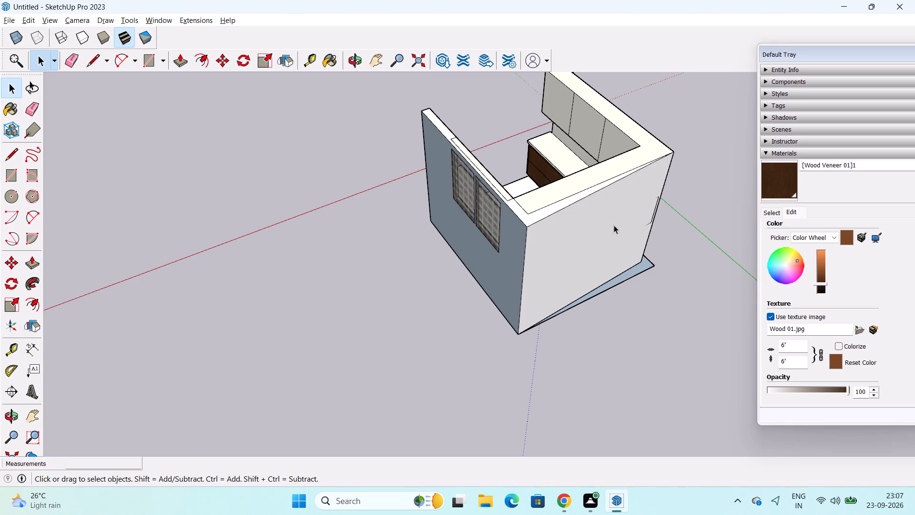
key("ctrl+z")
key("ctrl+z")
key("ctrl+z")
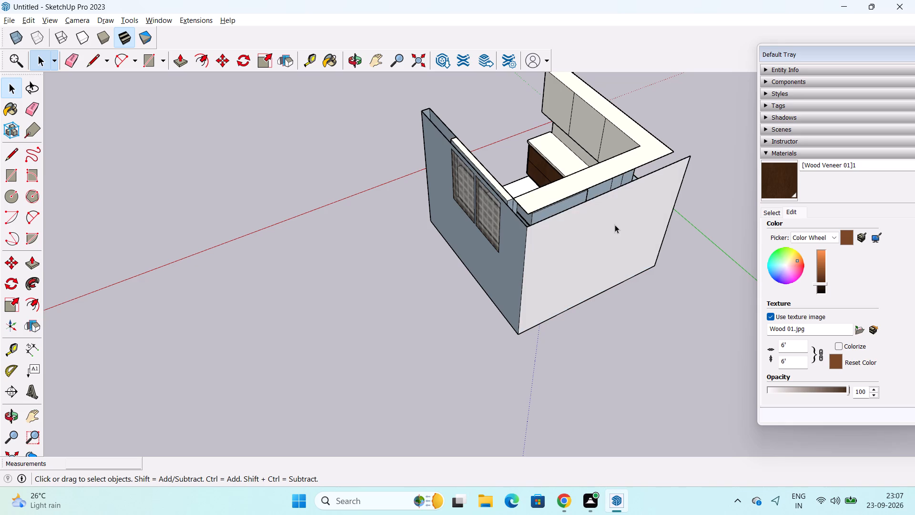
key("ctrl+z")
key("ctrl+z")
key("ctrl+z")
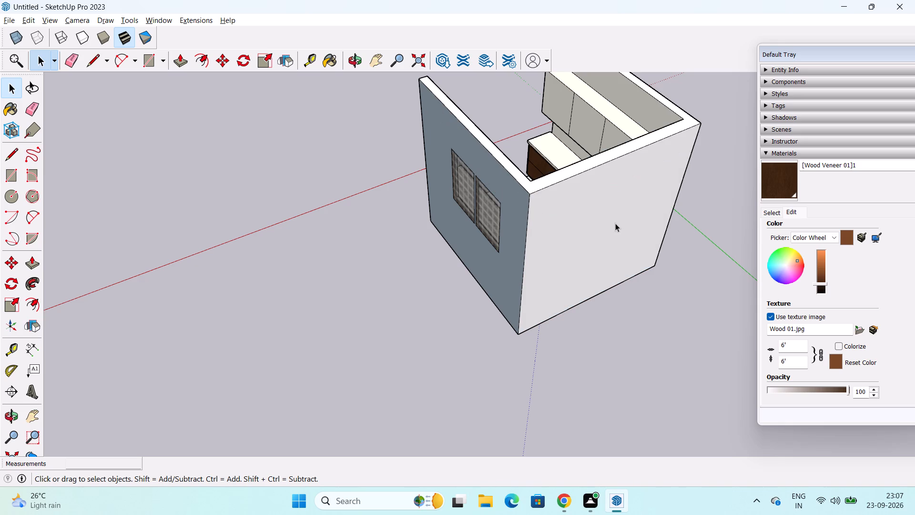
Examine the kitchen from outside the window wall and from above, checking the walls, upper cabinets, shelves and countertop.
middle_click_drag(538, 220, 656, 246)
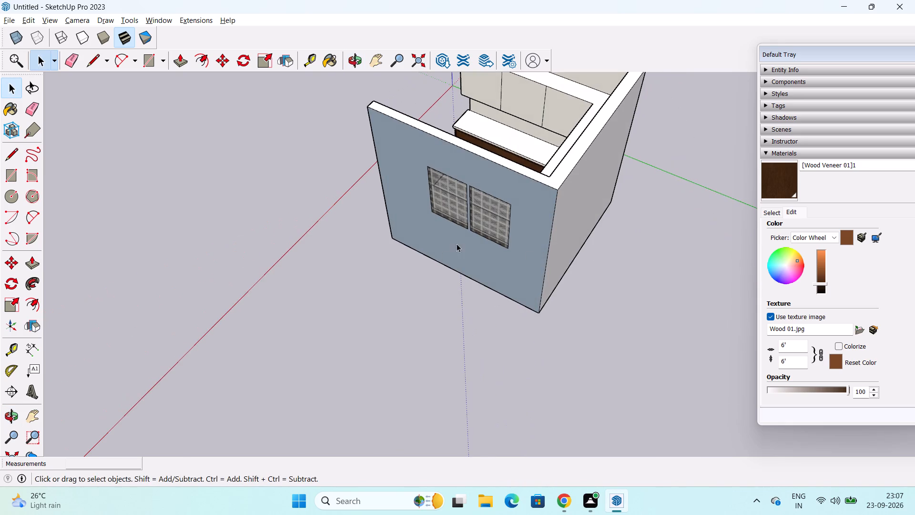
middle_click_drag(458, 243, 681, 248)
middle_click_drag(319, 349, 620, 328)
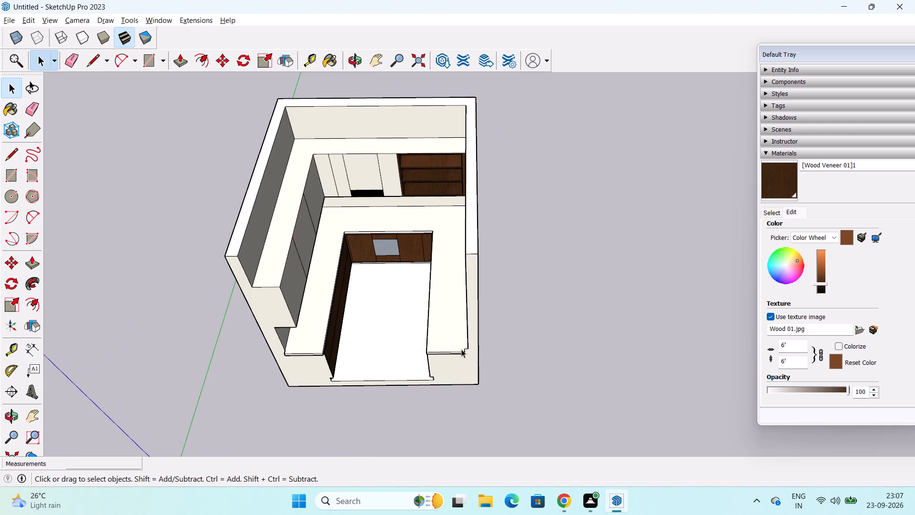
middle_click_drag(590, 330, 629, 330)
middle_click_drag(413, 342, 612, 312)
scroll(487, 259, "up", 2)
middle_click_drag(489, 253, 331, 251)
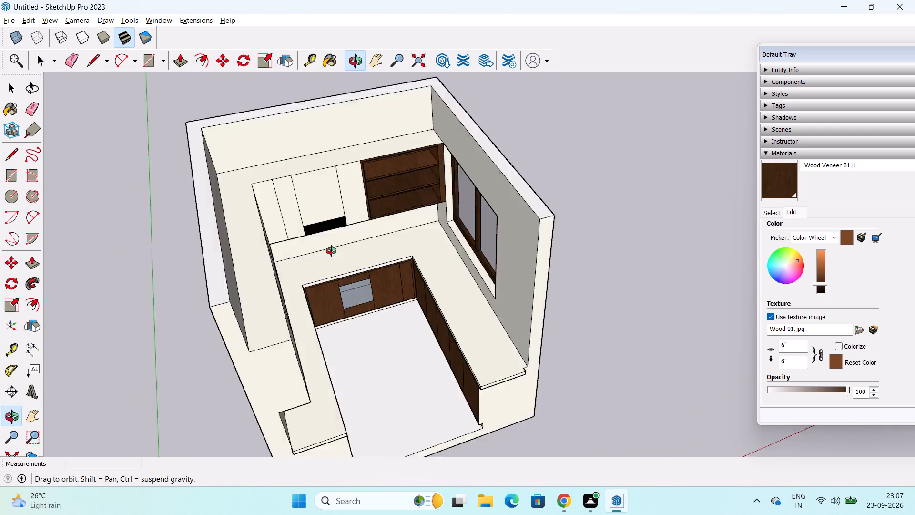
Examine the kitchen from outside the window wall, the open front and above, checking the walls, window, shelves and countertops.
middle_click_drag(331, 251, 192, 253)
middle_click_drag(463, 280, 239, 246)
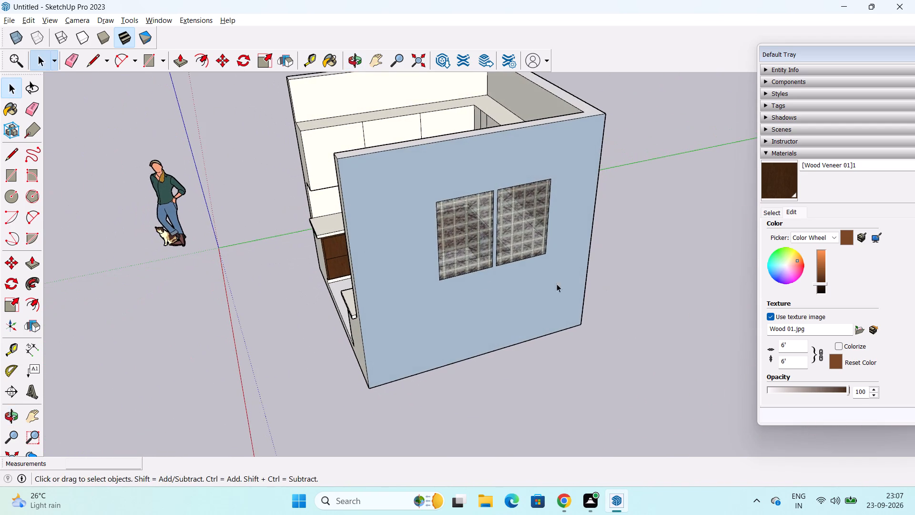
middle_click_drag(466, 279, 806, 268)
middle_click_drag(513, 292, 611, 290)
scroll(557, 255, "up", 2)
middle_click_drag(557, 250, 555, 260)
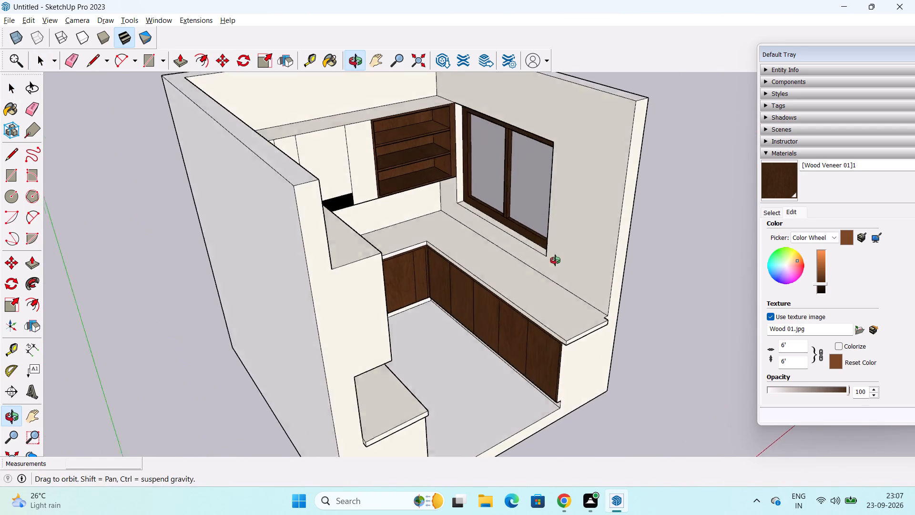
middle_click_drag(555, 260, 548, 299)
middle_click_drag(495, 296, 559, 151)
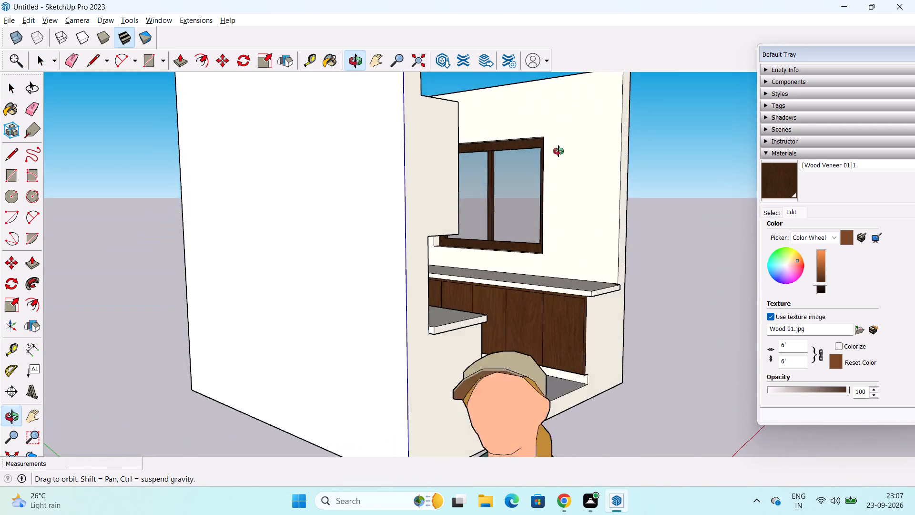
middle_click_drag(559, 151, 515, 180)
scroll(514, 174, "down", 2)
middle_click_drag(513, 174, 418, 201)
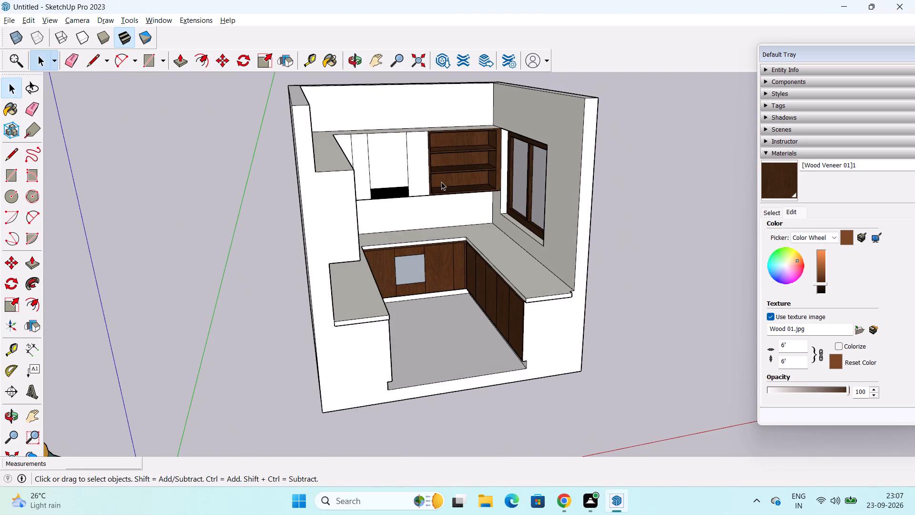
middle_click_drag(441, 182, 397, 284, "shift")
middle_click_drag(416, 262, 353, 395)
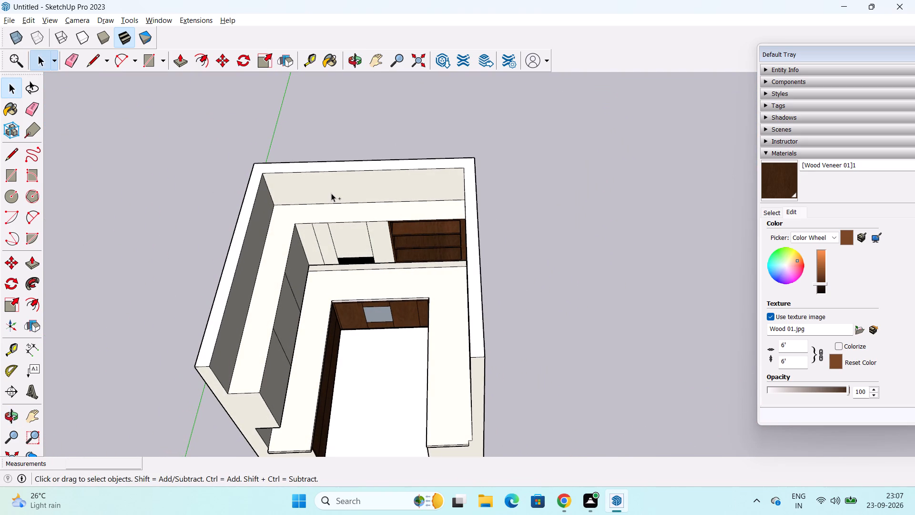
Undo the last change to the back wall's outer side.
key("ctrl+z")
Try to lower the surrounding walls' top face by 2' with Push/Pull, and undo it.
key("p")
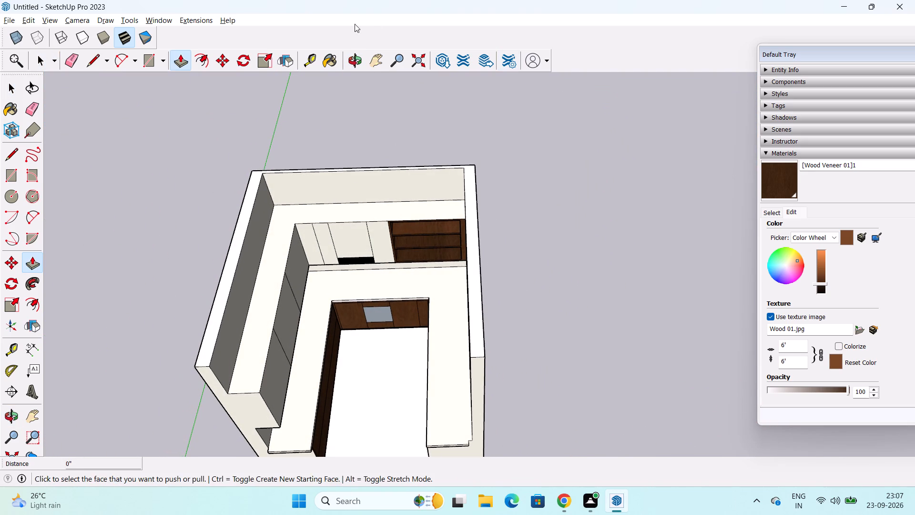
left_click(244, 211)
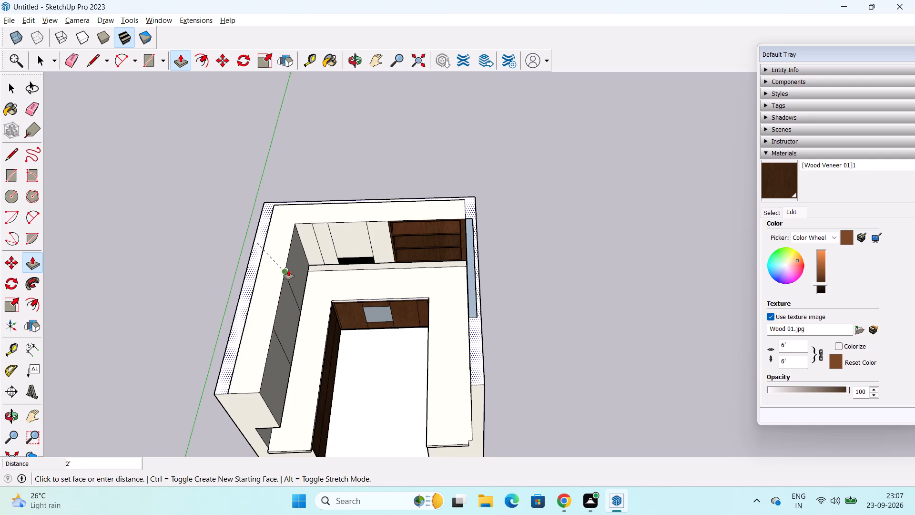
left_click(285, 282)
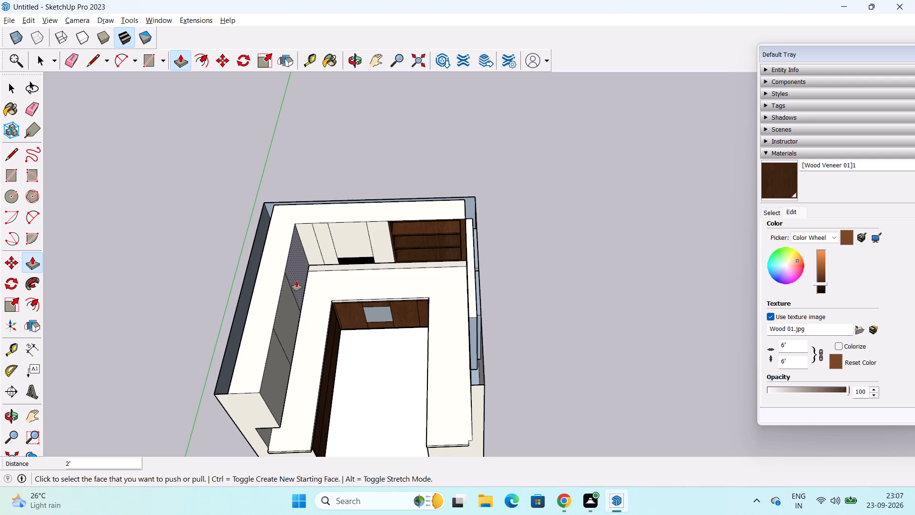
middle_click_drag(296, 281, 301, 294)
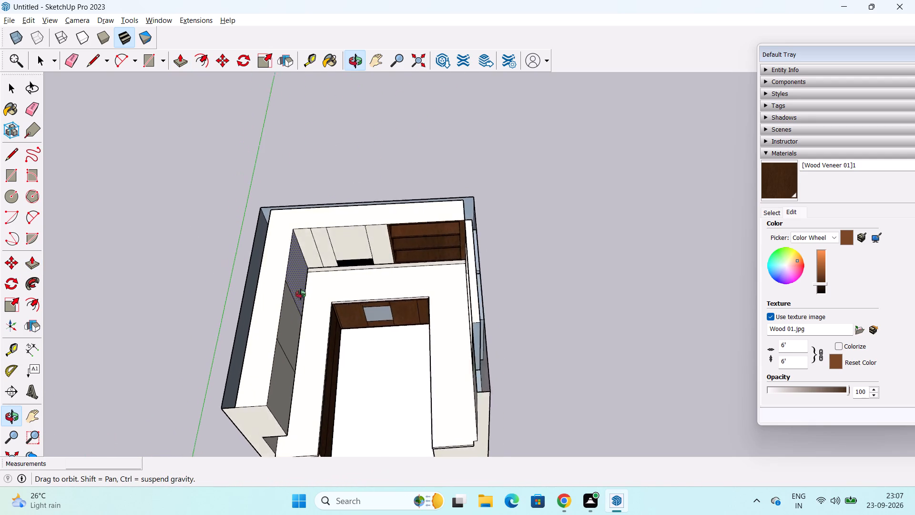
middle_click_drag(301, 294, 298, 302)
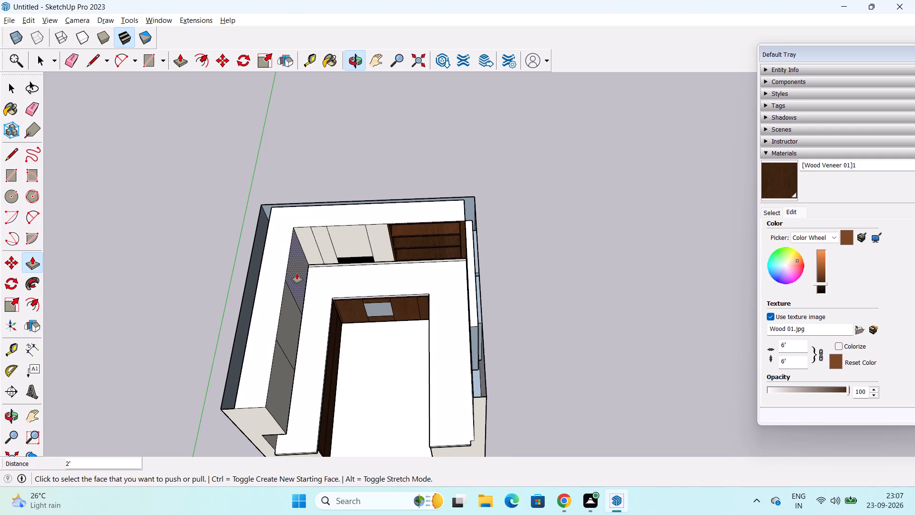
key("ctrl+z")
Lower the surrounding walls' top face by 1' 6" with Push/Pull.
left_click(242, 219)
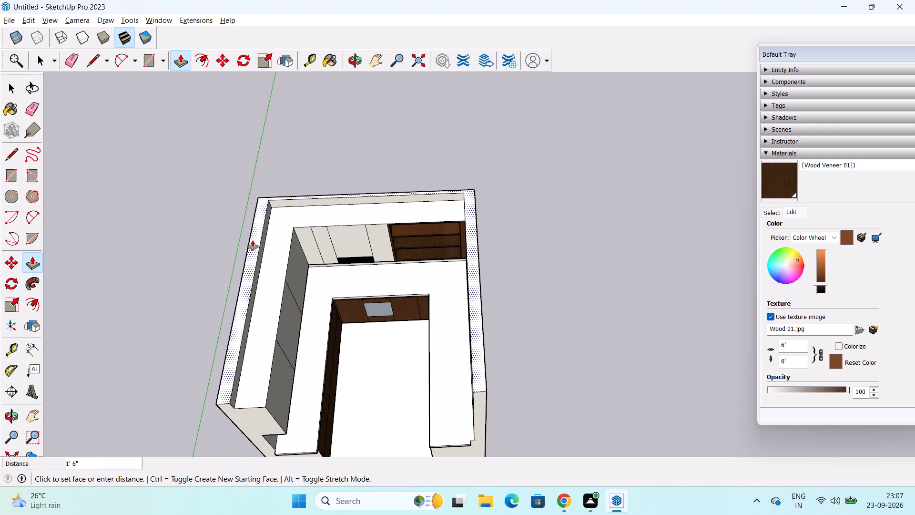
left_click(253, 240)
middle_click_drag(328, 275, 288, 214)
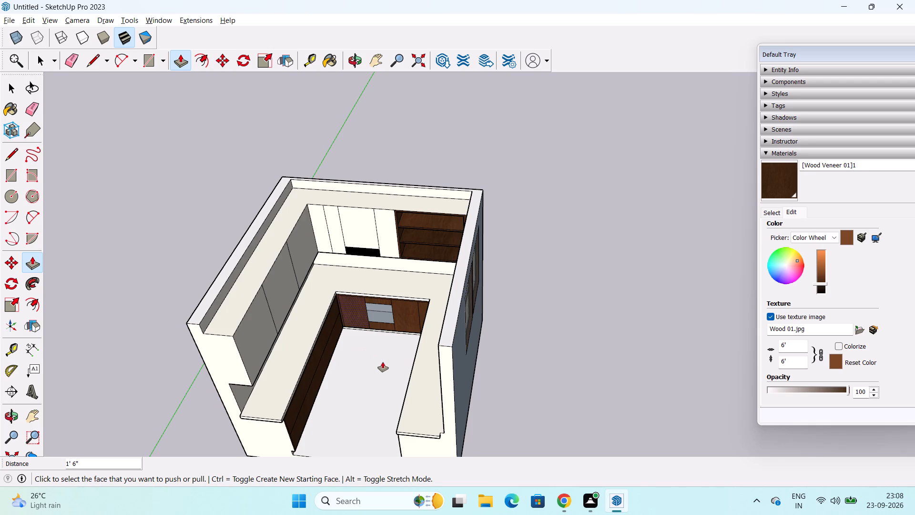
key("space")
Draw a rectangle about 1' 7 1/2" by 1' 6" on the back countertop, above the grey oven front.
middle_click_drag(386, 383, 549, 341)
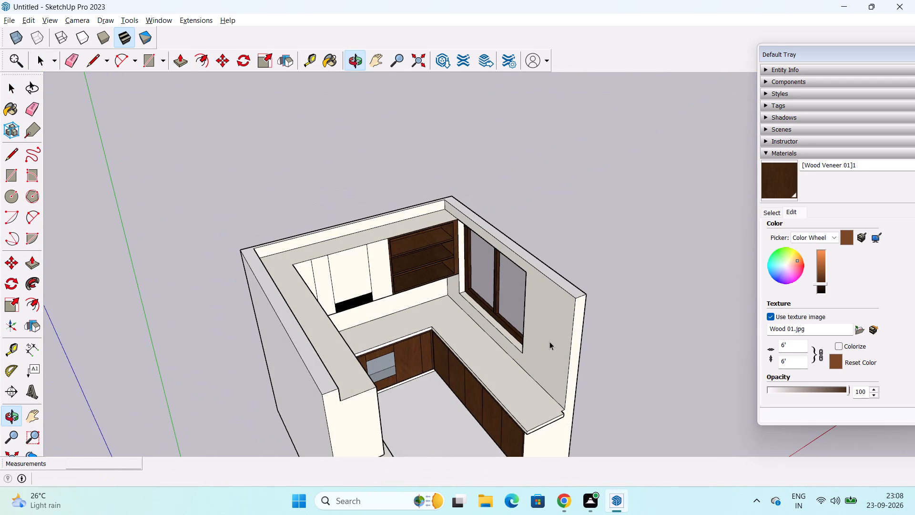
middle_click_drag(516, 344, 443, 260)
middle_click_drag(453, 262, 421, 248)
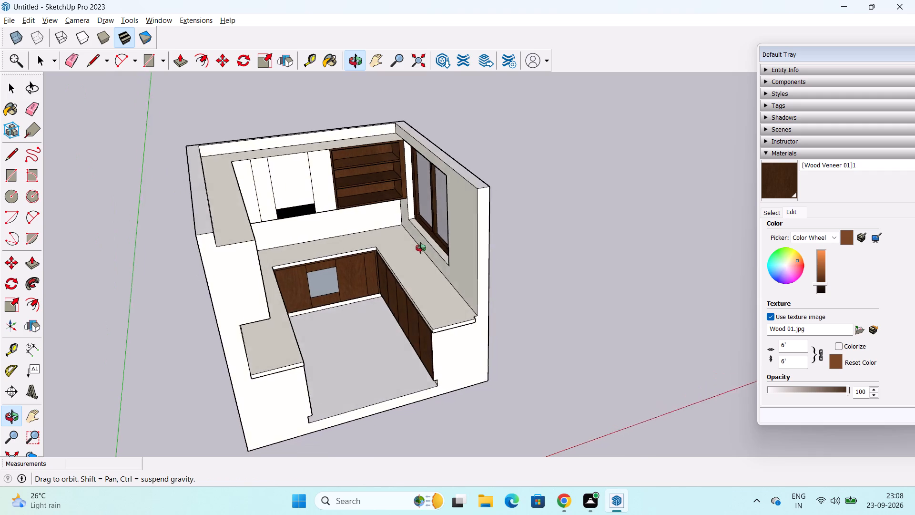
middle_click_drag(421, 248, 392, 248)
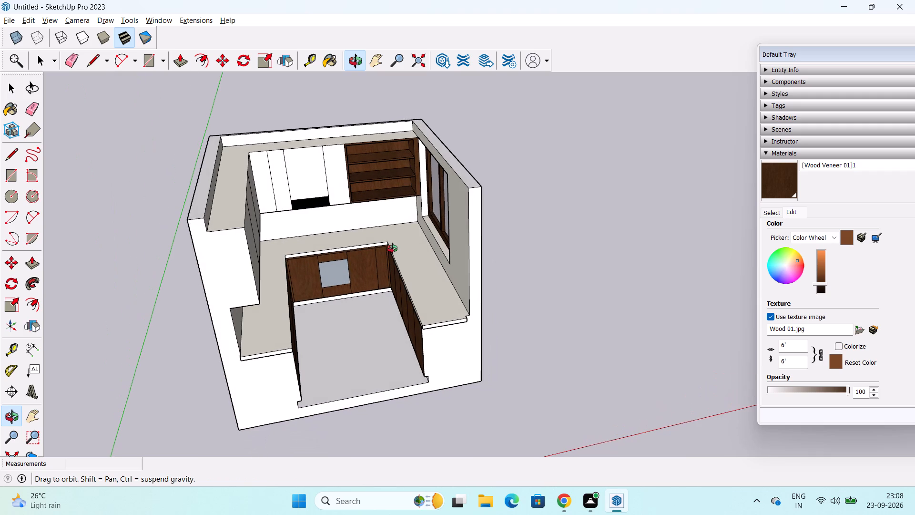
middle_click_drag(392, 248, 385, 251)
middle_click(385, 251)
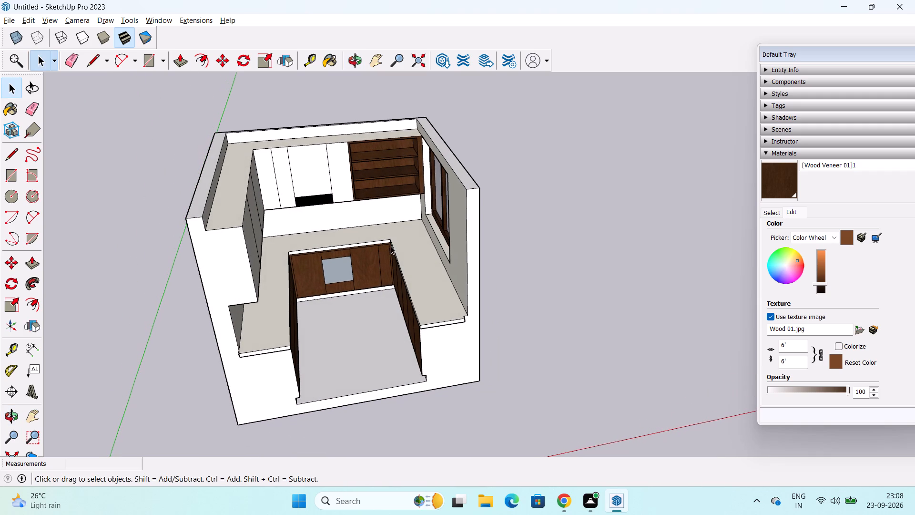
middle_click_drag(381, 262, 370, 286)
scroll(361, 241, "up", 5)
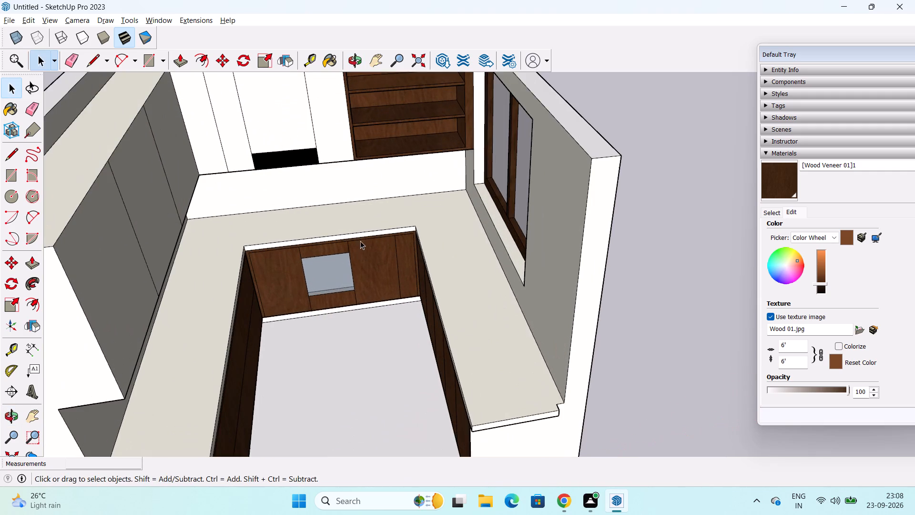
middle_click_drag(360, 241, 346, 283)
scroll(332, 251, "up", 5)
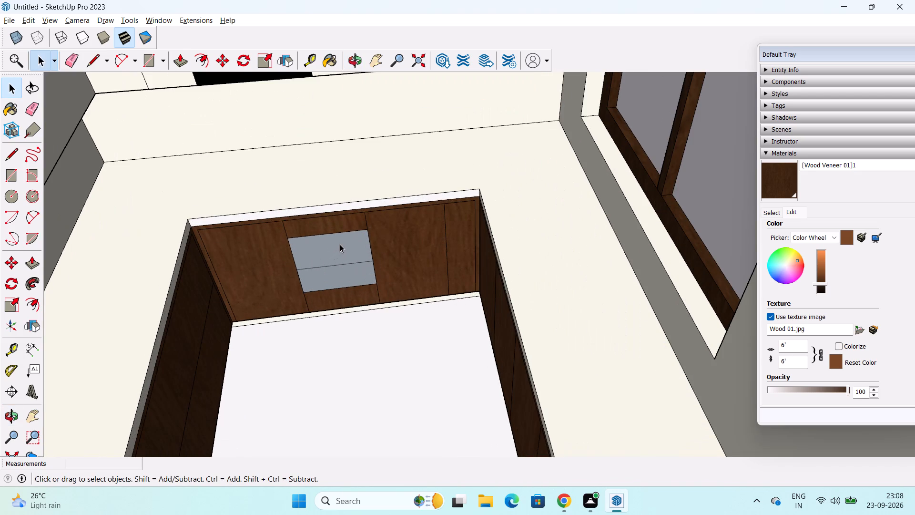
middle_click_drag(340, 244, 312, 304, "shift")
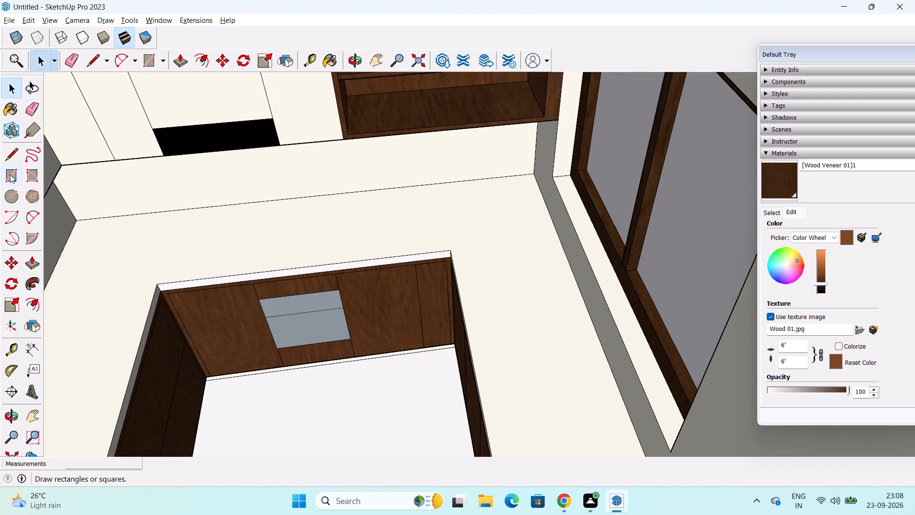
left_click(10, 175)
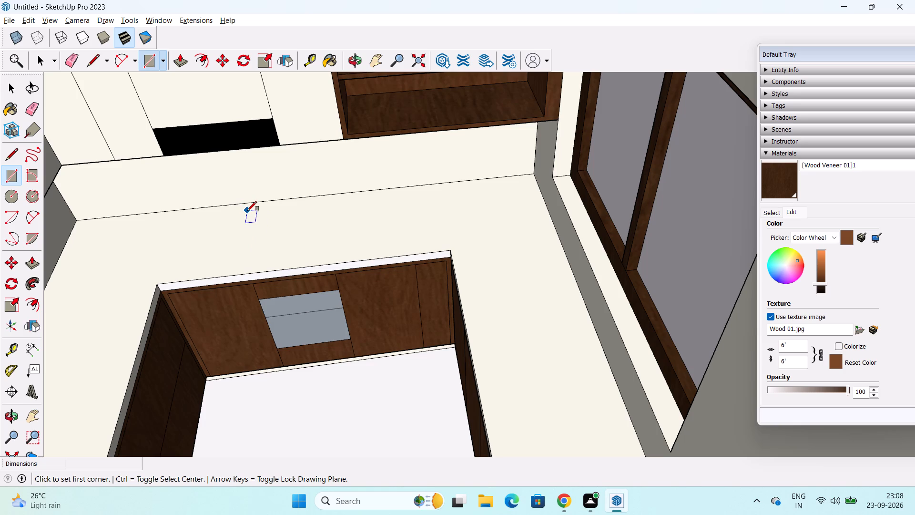
left_click(247, 211)
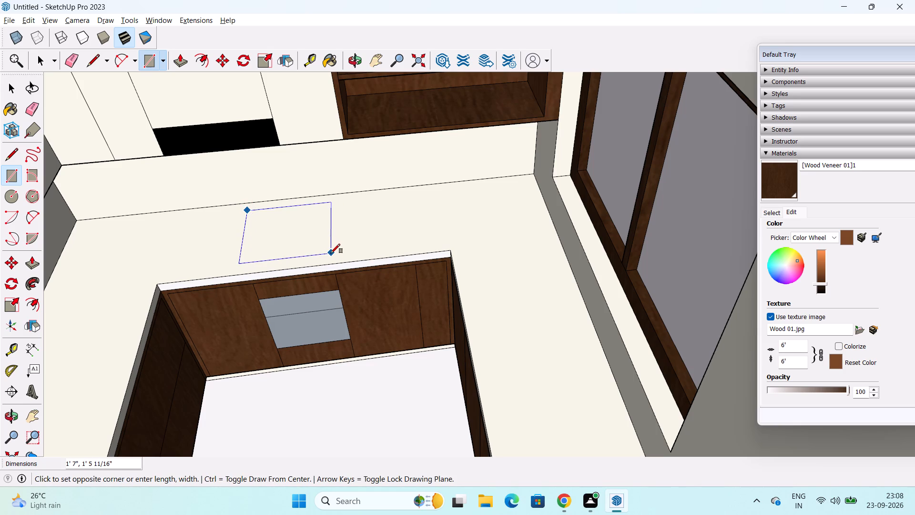
left_click(334, 253)
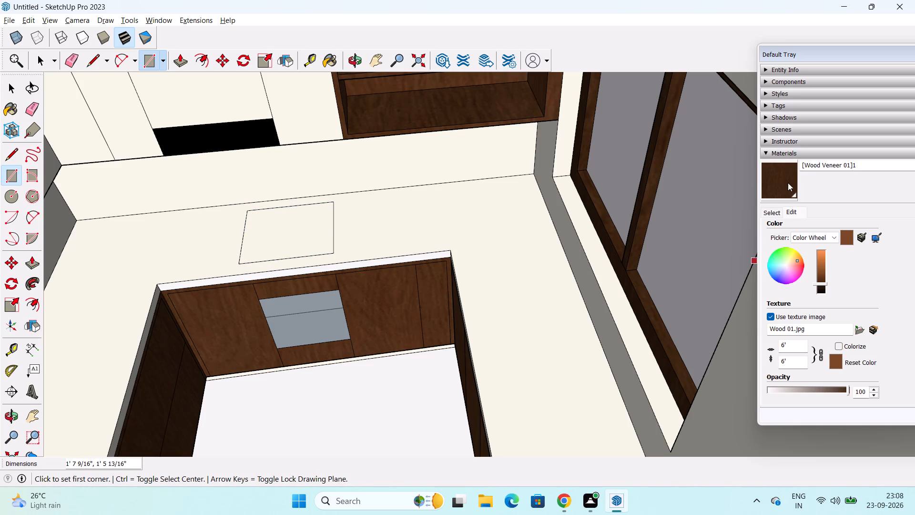
Select the 0137_Black material from the Colors-Named collection for painting the countertop rectangle.
left_click(770, 212)
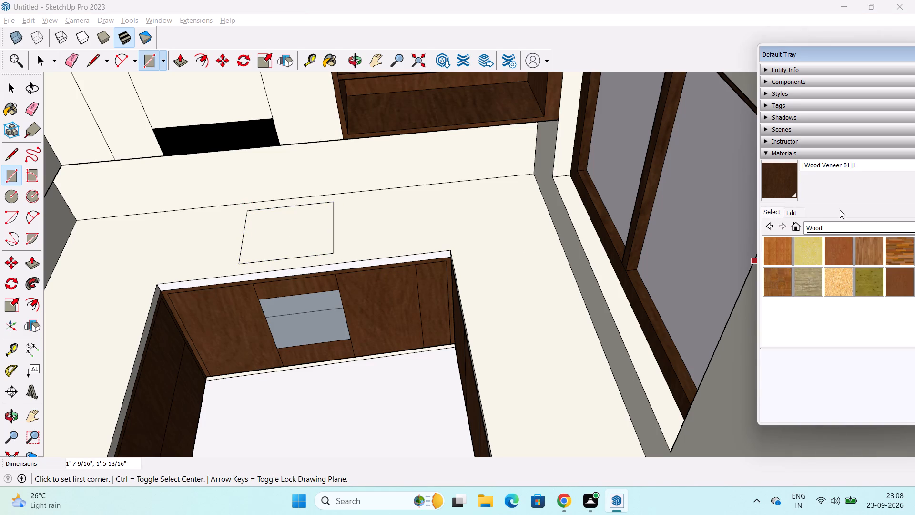
left_click(845, 225)
scroll(851, 337, "down", 3)
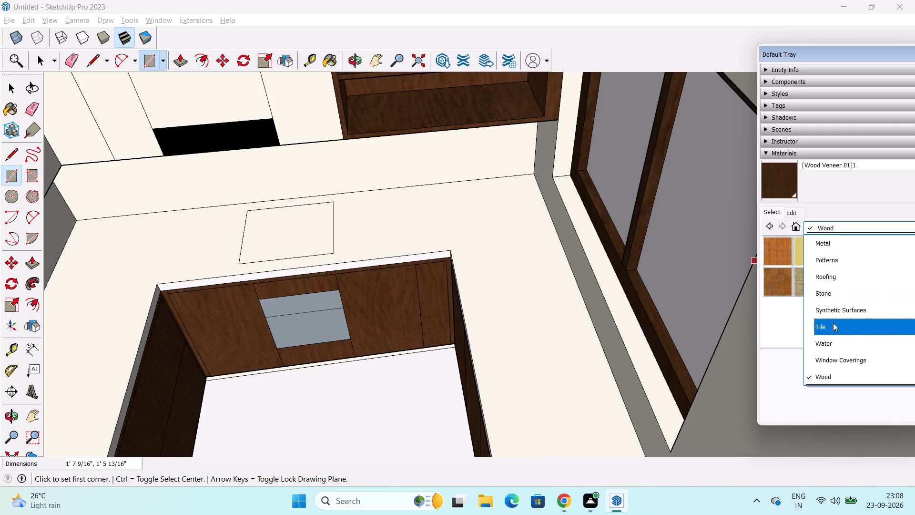
scroll(833, 306, "up", 4)
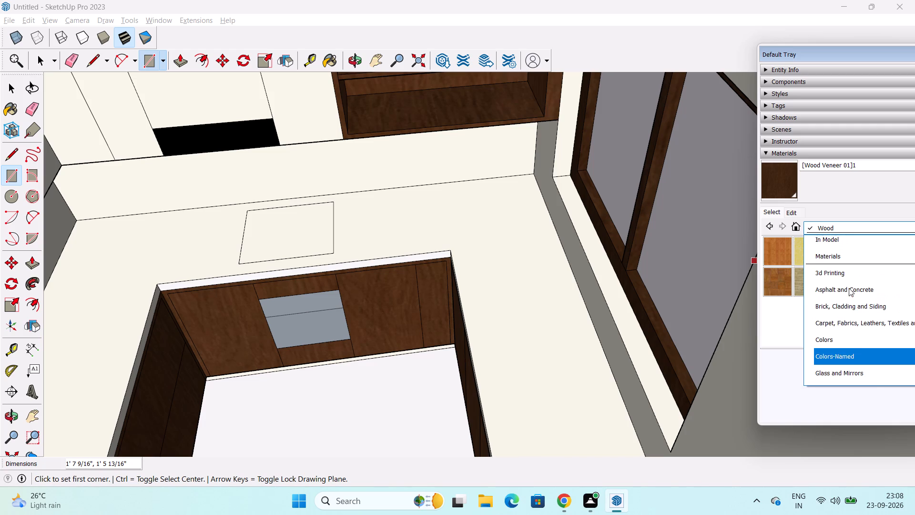
left_click(862, 357)
scroll(834, 319, "down", 2)
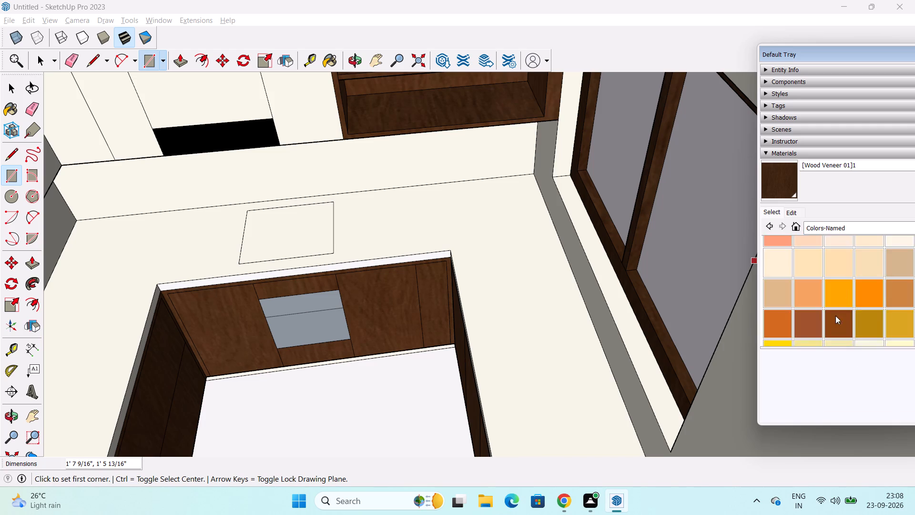
scroll(835, 316, "down", 15)
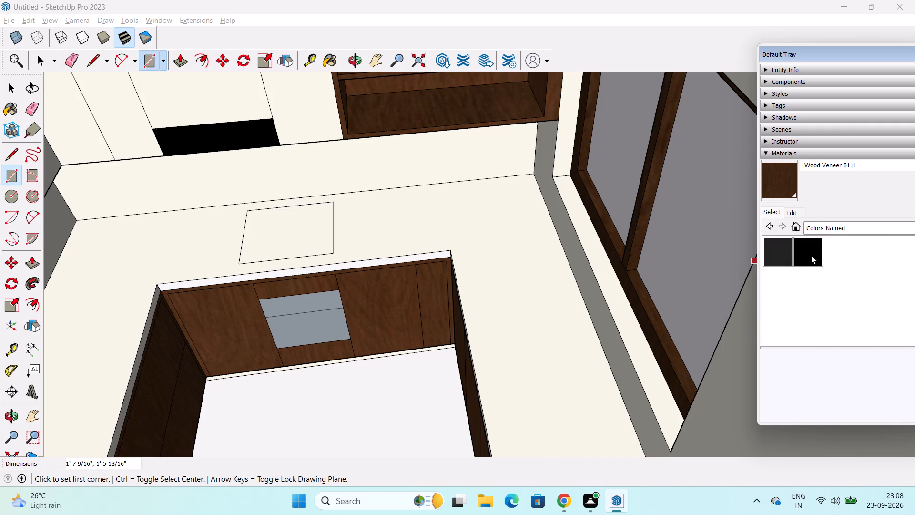
left_click(811, 252)
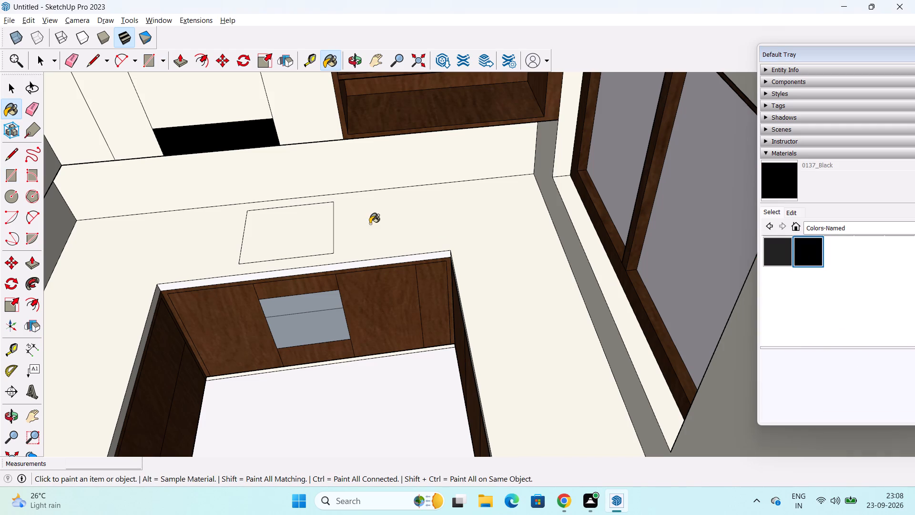
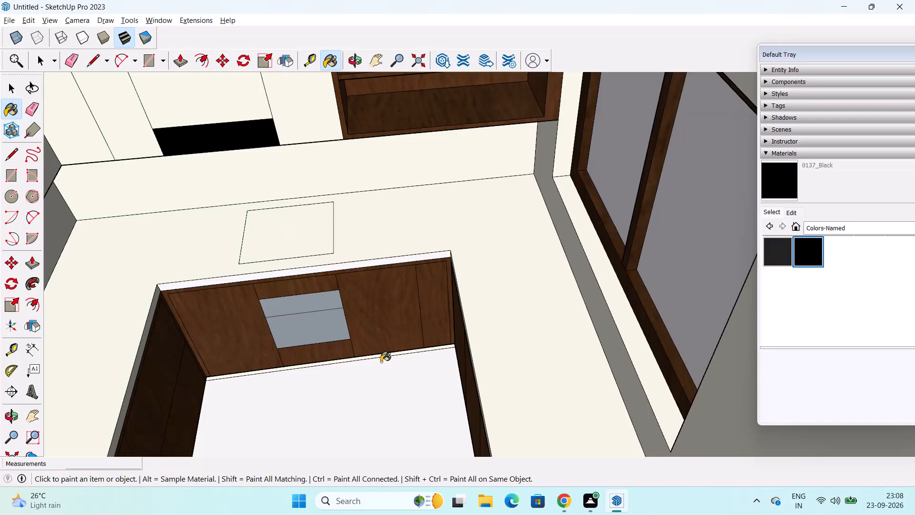
Examine the whole kitchen model from several angles, including the cabinets, countertop, cooktop and window wall.
scroll(381, 362, "down", 4)
middle_click_drag(380, 357, 335, 250)
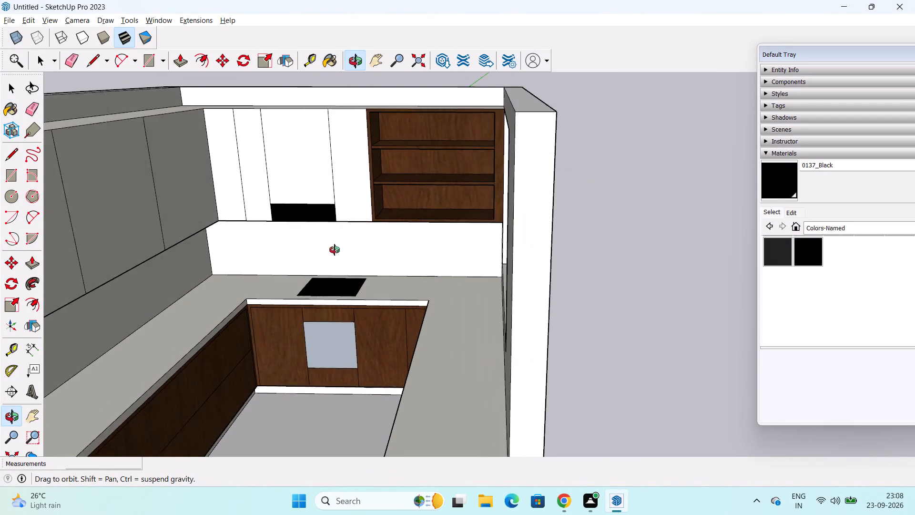
middle_click_drag(335, 250, 337, 271)
key("space")
scroll(337, 348, "down", 2)
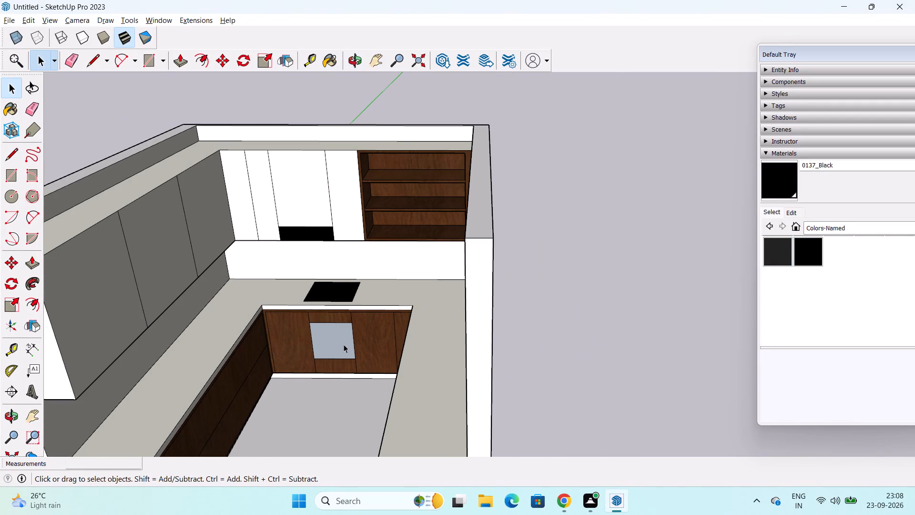
scroll(344, 344, "down", 2)
middle_click_drag(344, 344, 304, 342)
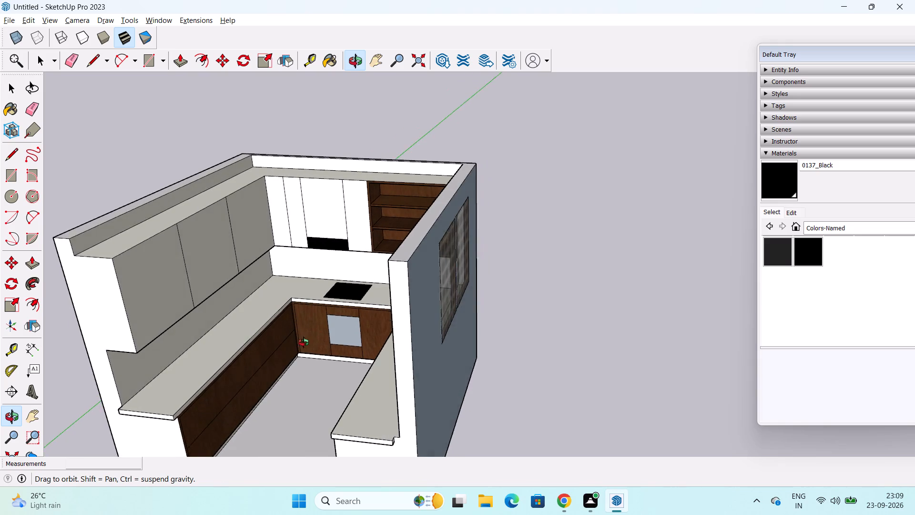
middle_click_drag(304, 342, 275, 346)
middle_click_drag(273, 340, 287, 344)
scroll(290, 343, "down", 1)
middle_click_drag(345, 347, 350, 347)
middle_click_drag(351, 344, 360, 345)
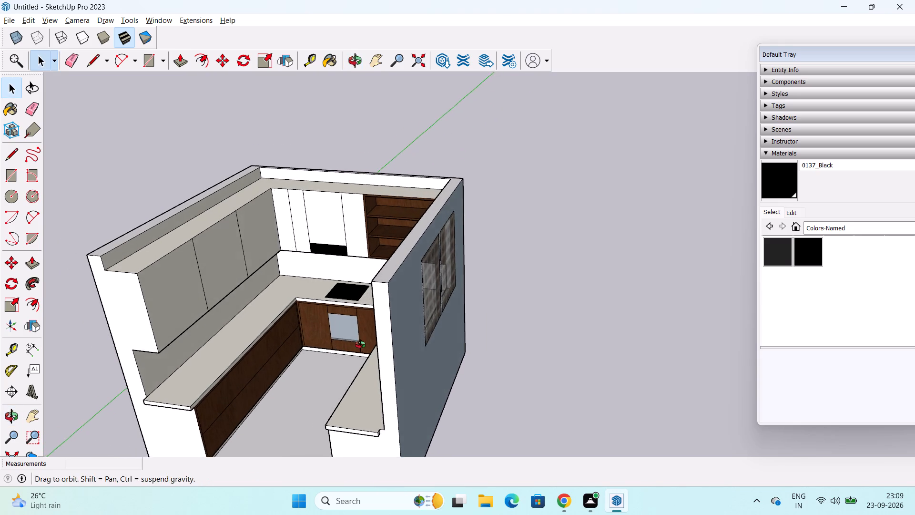
middle_click_drag(360, 345, 365, 345)
key("alt+Tab")
key("alt+Tab")
key("alt+Tab")
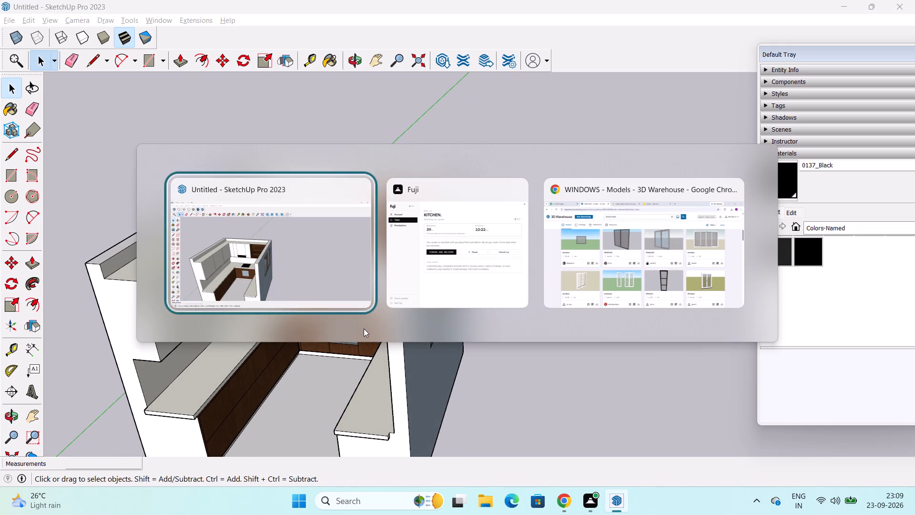
scroll(369, 321, "down", 1)
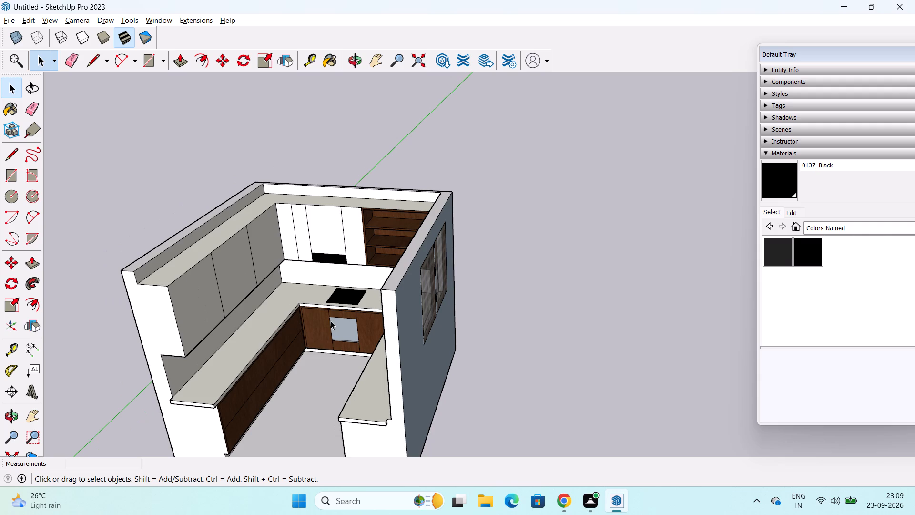
middle_click_drag(319, 334, 334, 317)
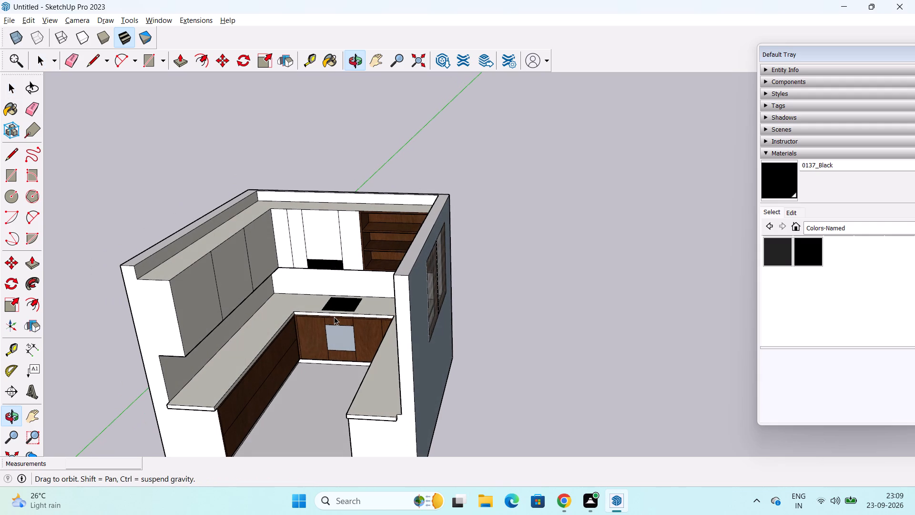
middle_click_drag(334, 317, 416, 274, "shift")
middle_click_drag(418, 276, 297, 379)
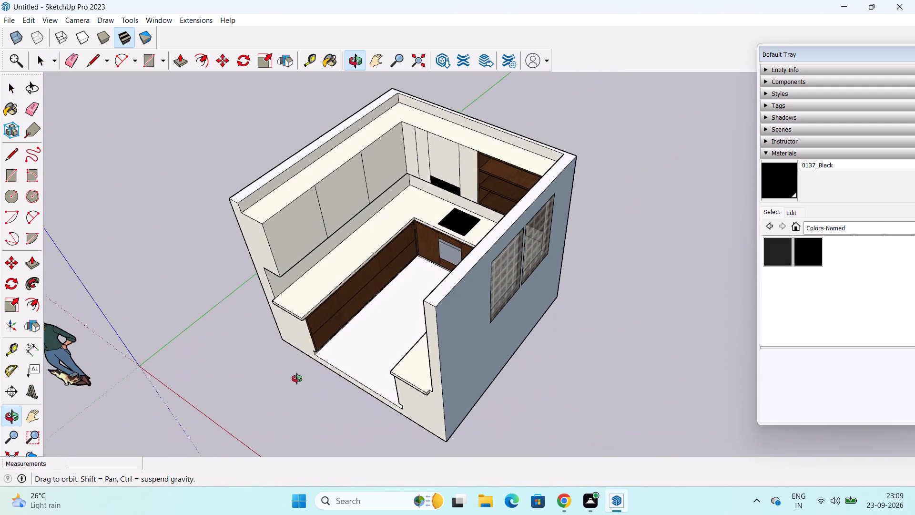
middle_click_drag(297, 379, 427, 332)
scroll(428, 331, "up", 1)
middle_click_drag(428, 331, 399, 269)
middle_click_drag(396, 268, 399, 294, "shift")
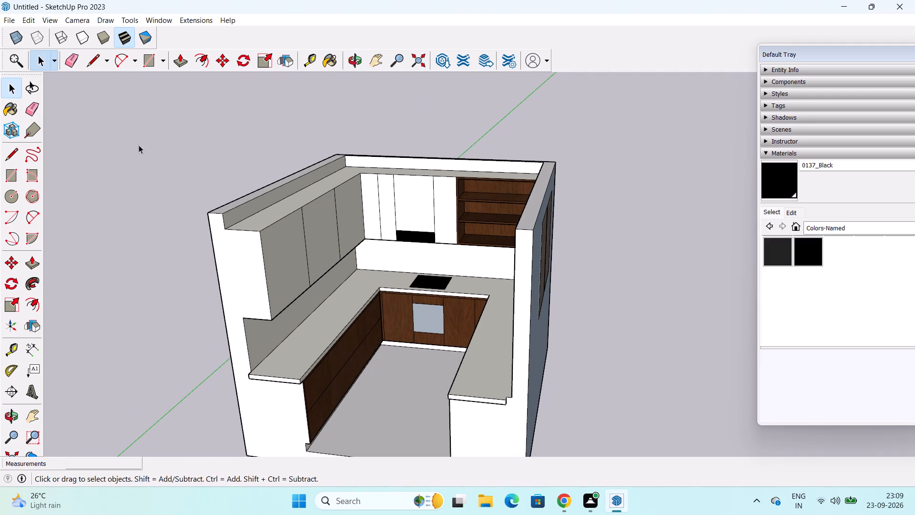
Start a model import and look through the Downloads folder for a kitchen appliance or decor model.
left_click(10, 23)
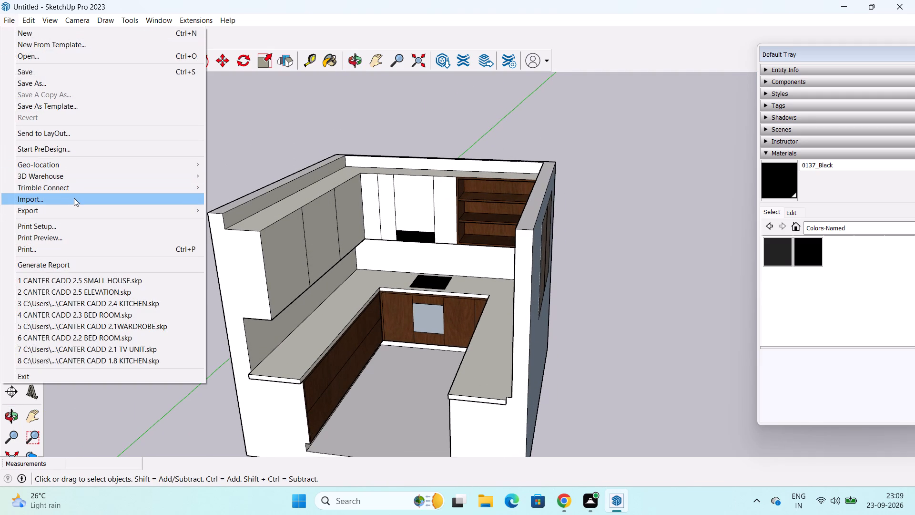
left_click(76, 197)
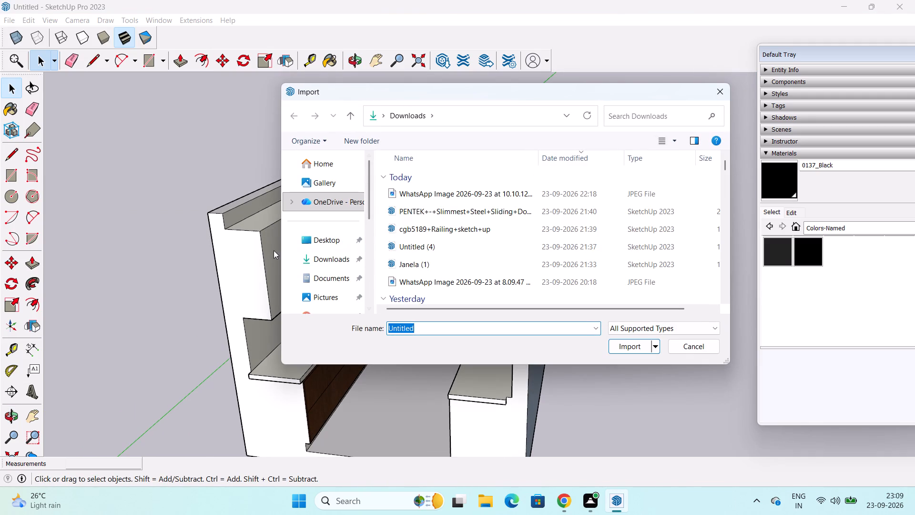
left_click(321, 255)
scroll(498, 247, "down", 2)
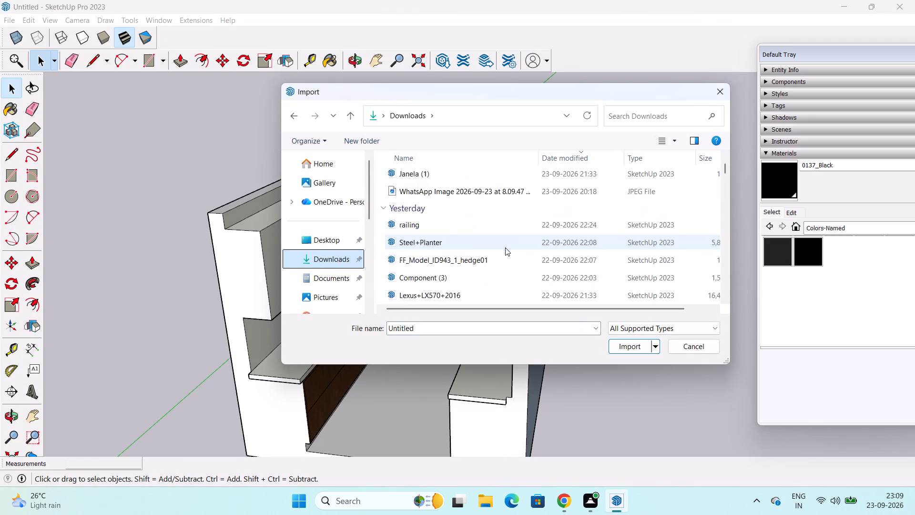
scroll(505, 247, "down", 4)
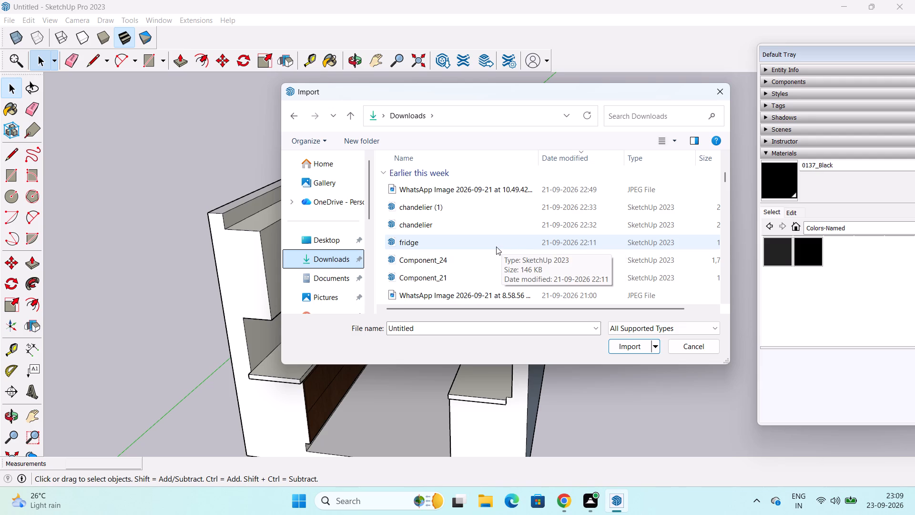
scroll(501, 238, "down", 2)
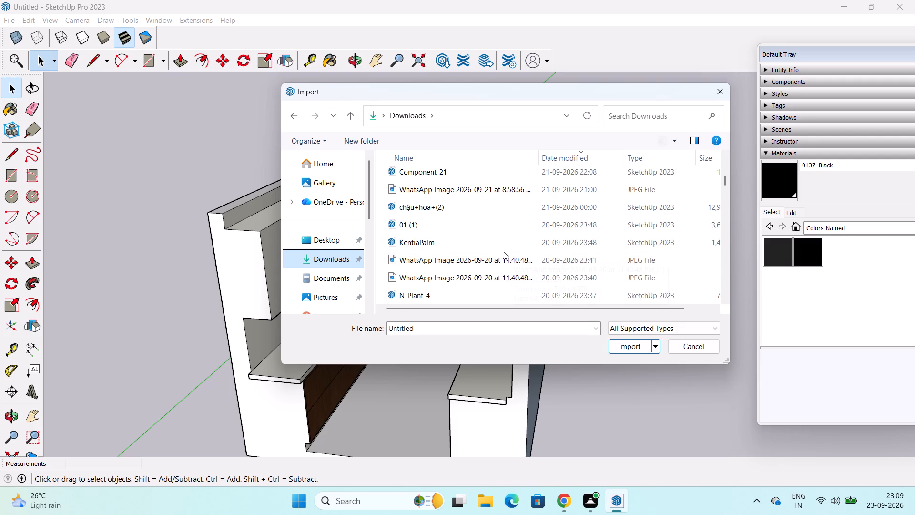
scroll(535, 243, "down", 2)
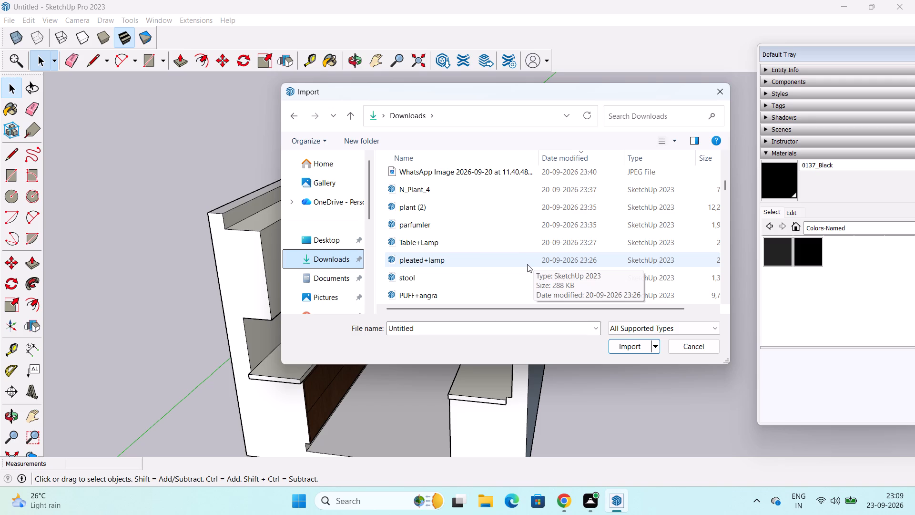
scroll(546, 272, "down", 4)
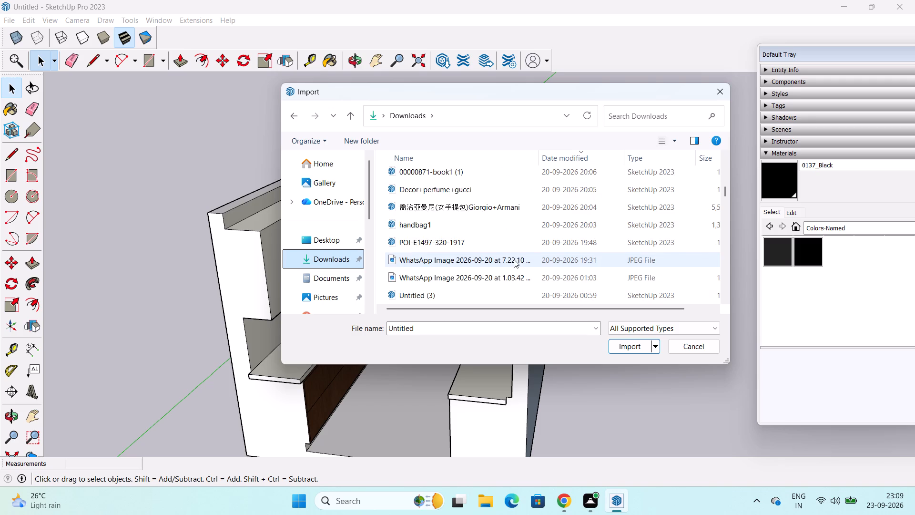
scroll(513, 259, "down", 6)
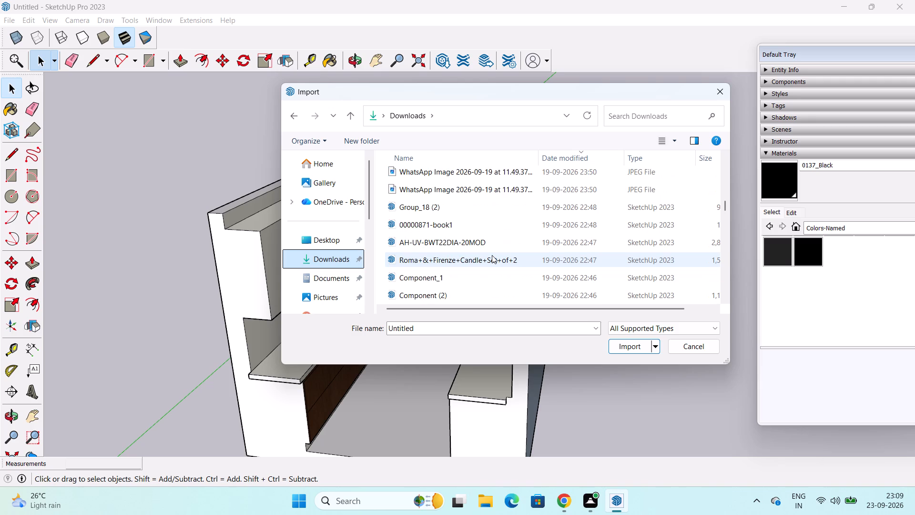
scroll(486, 255, "down", 4)
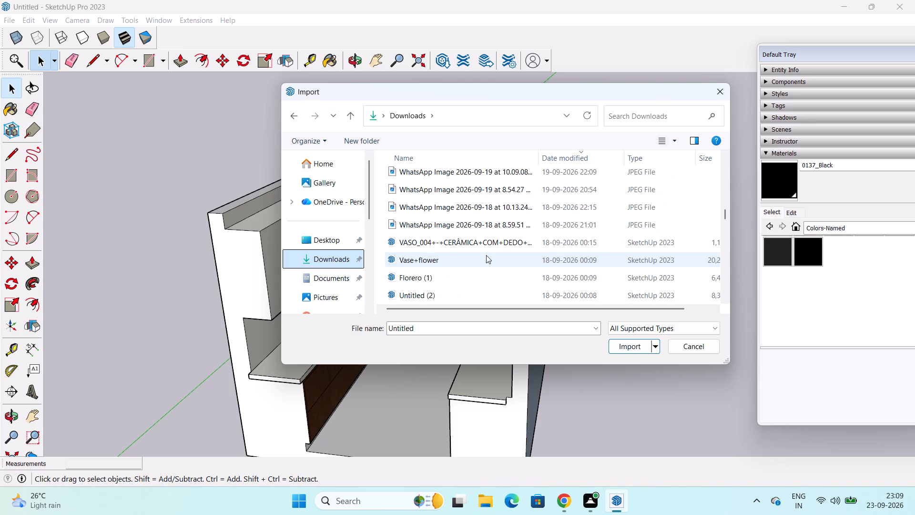
scroll(486, 255, "down", 2)
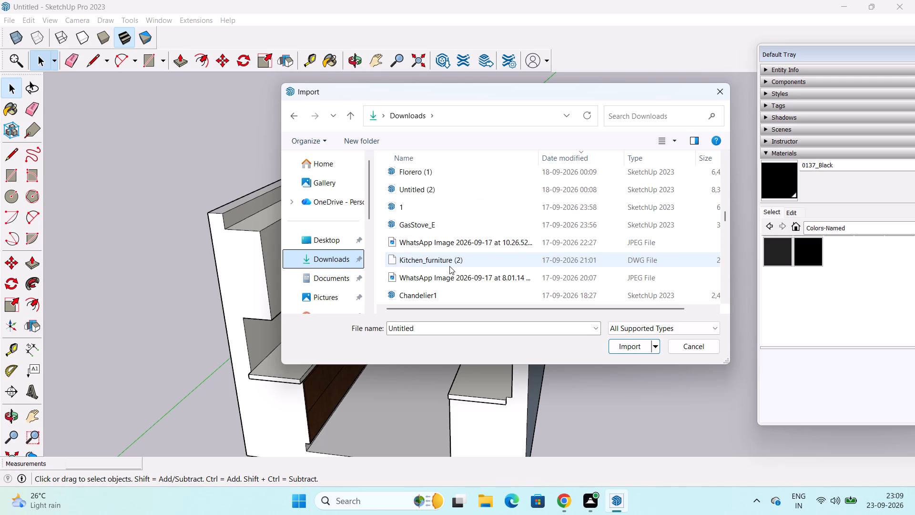
scroll(452, 265, "down", 1)
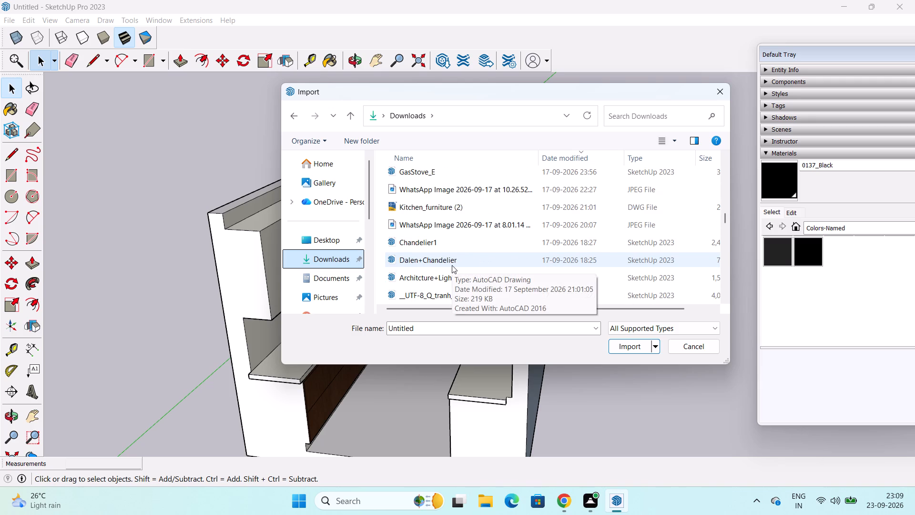
scroll(469, 259, "up", 5)
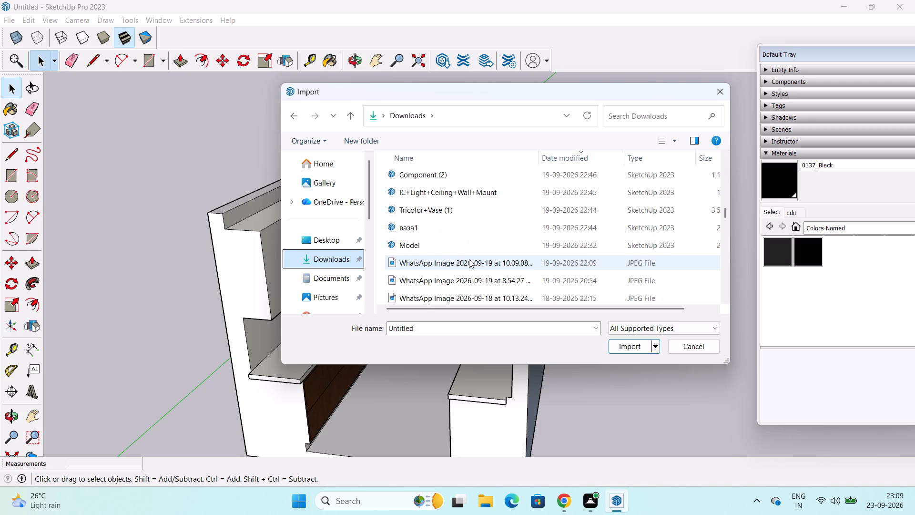
scroll(469, 259, "up", 8)
scroll(469, 259, "down", 5)
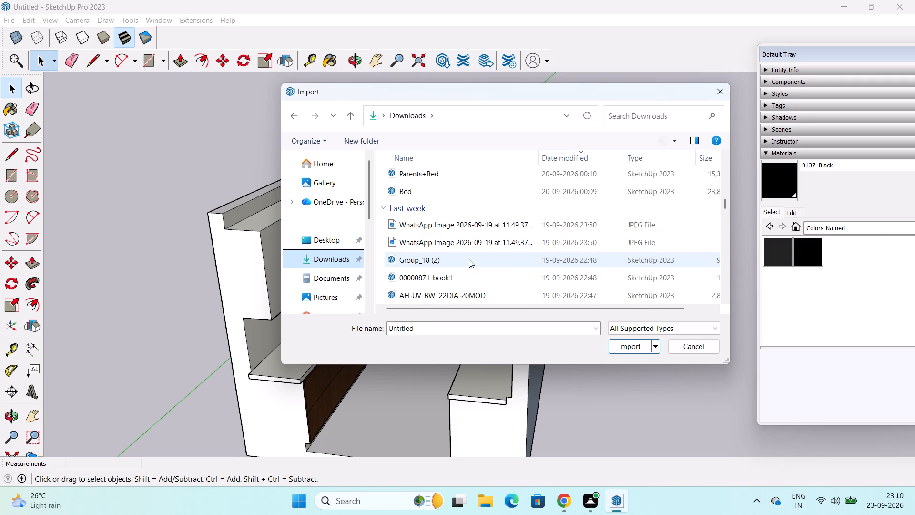
scroll(470, 259, "down", 2)
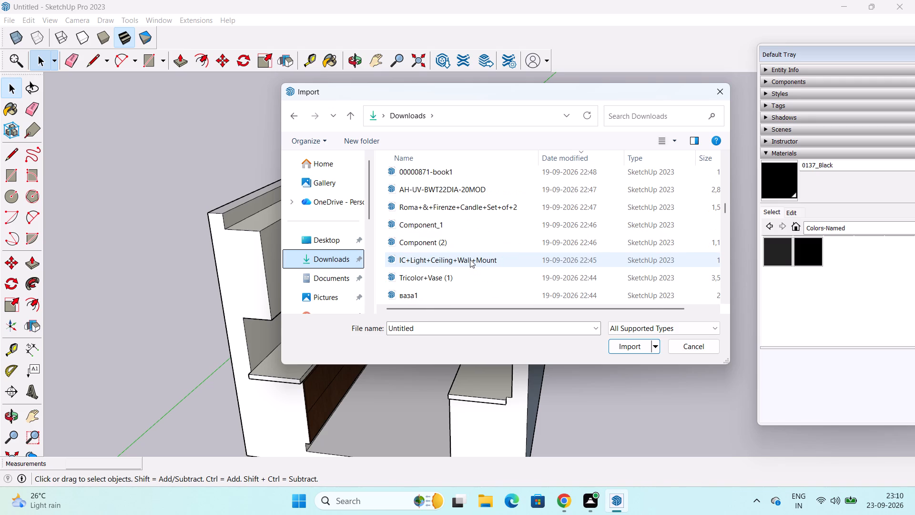
scroll(470, 259, "down", 1)
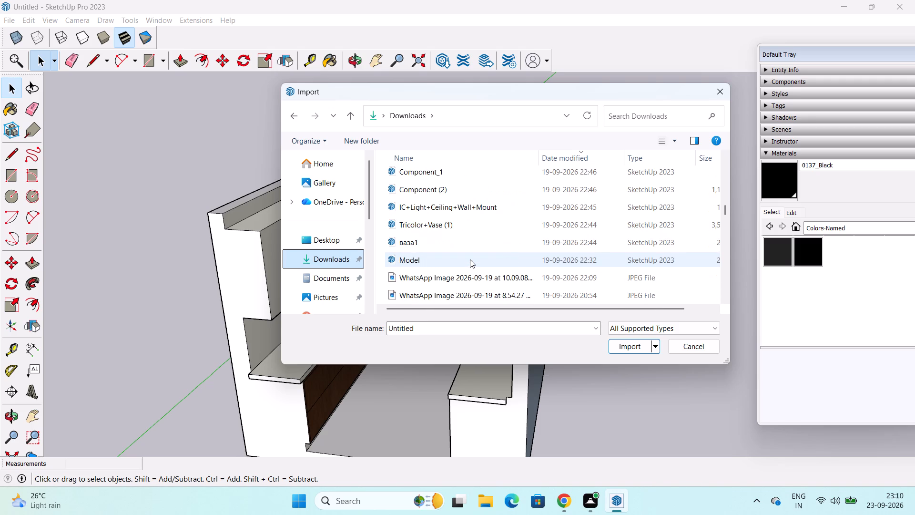
scroll(469, 259, "down", 2)
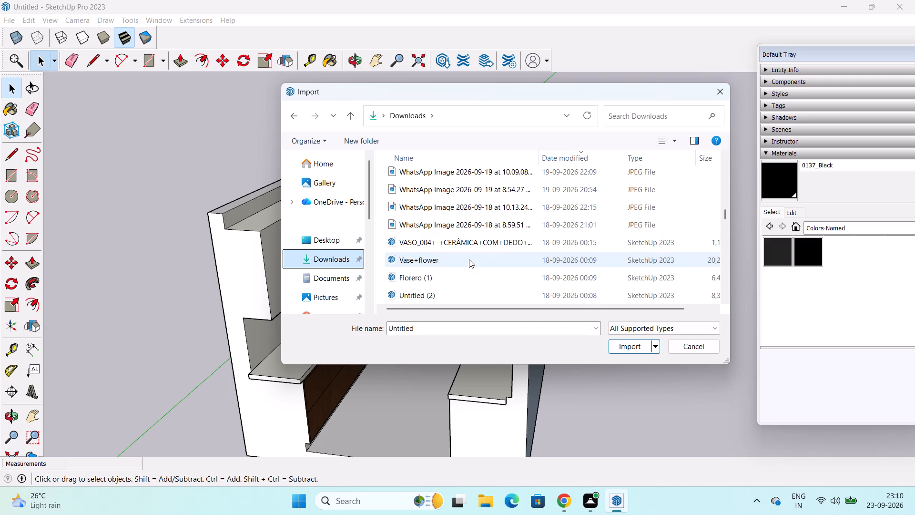
scroll(469, 259, "down", 2)
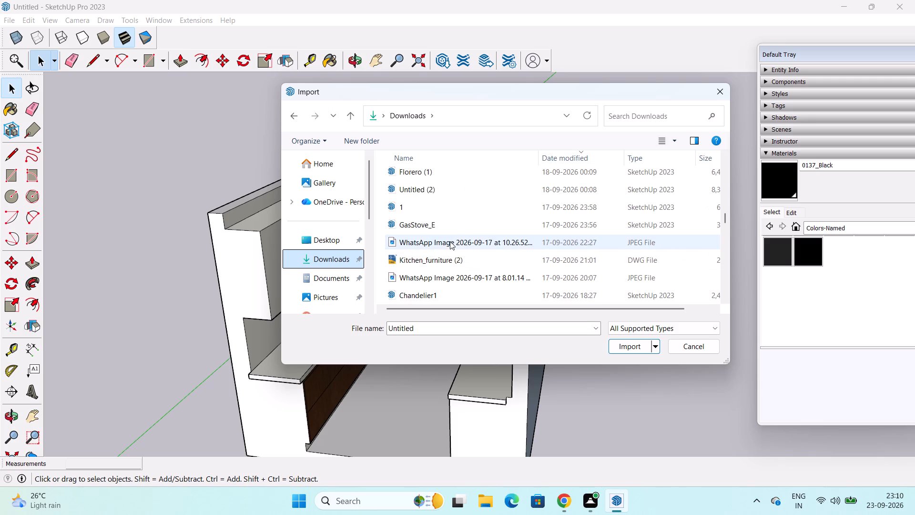
scroll(450, 241, "up", 1)
scroll(455, 250, "down", 1)
Browse the Downloads models and preview candidates such as Untitled (2), Florero (1), GasStove_E, Group_432 and 1.
left_click(471, 210)
left_click_drag(467, 208, 479, 199)
left_click_drag(468, 192, 468, 191)
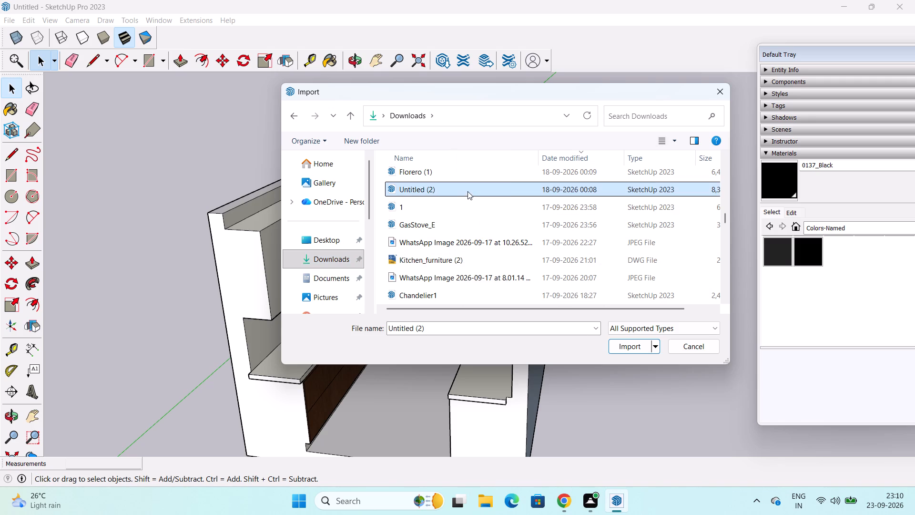
left_click_drag(468, 191, 483, 187)
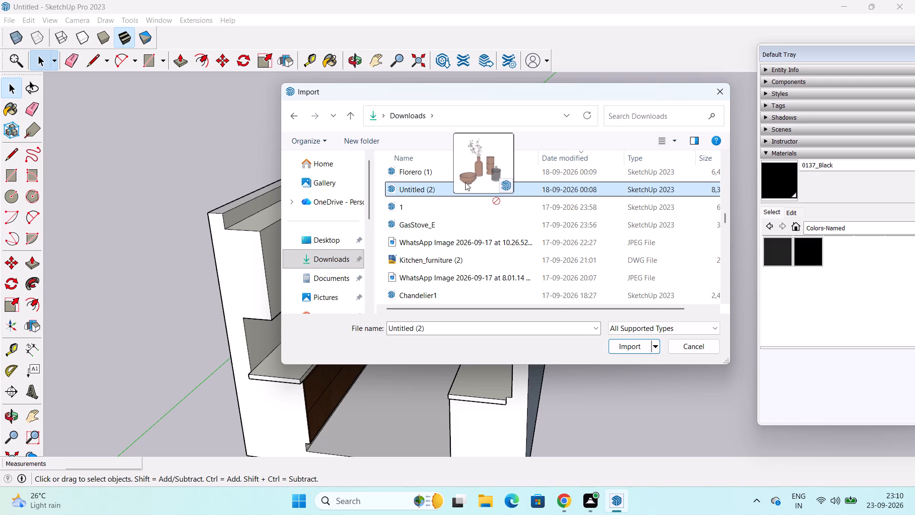
left_click_drag(464, 169, 475, 175)
scroll(464, 233, "down", 2)
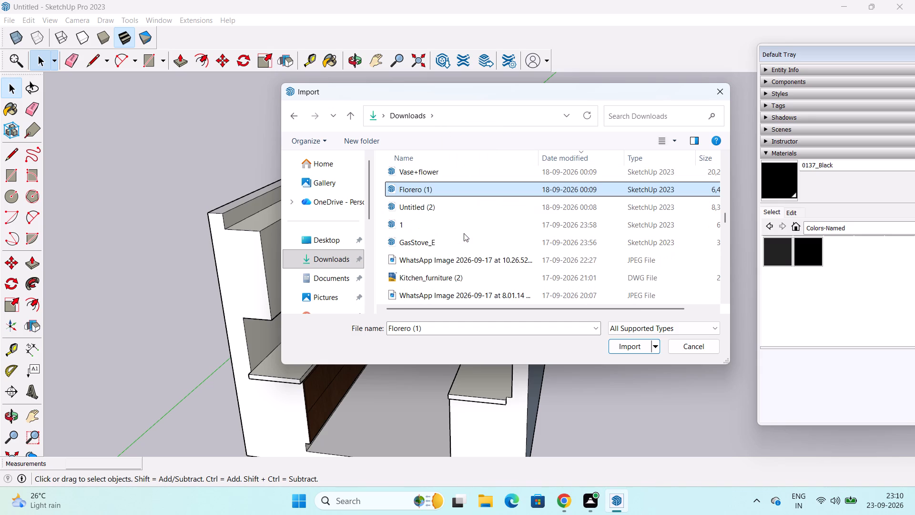
left_click_drag(446, 250, 467, 242)
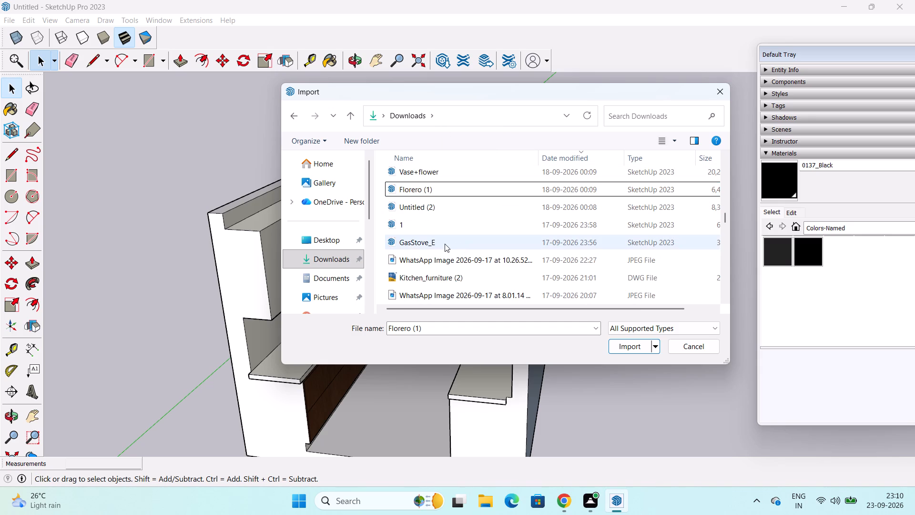
left_click_drag(443, 243, 461, 238)
scroll(465, 240, "down", 1)
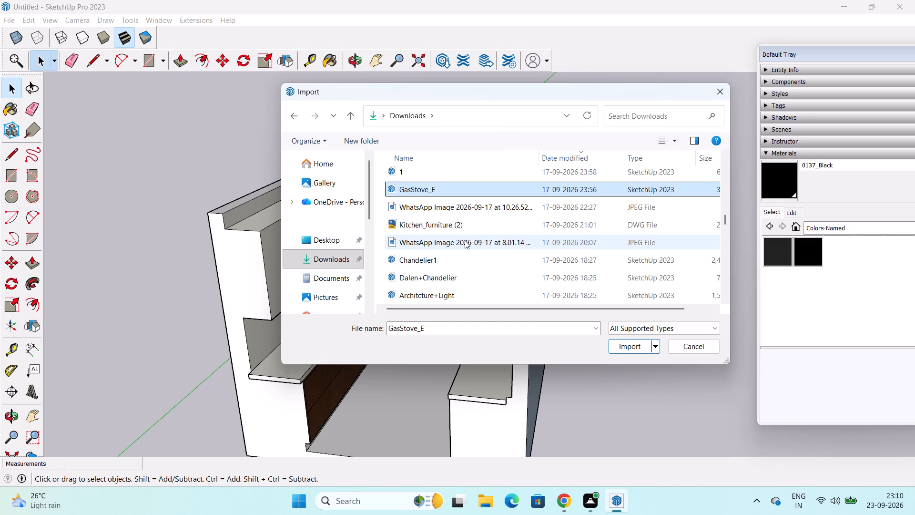
left_click_drag(448, 226, 460, 222)
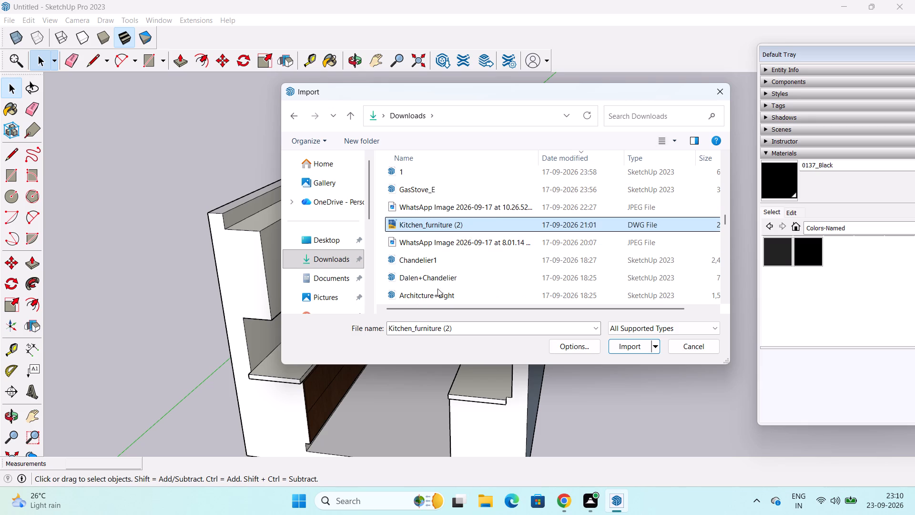
scroll(456, 272, "down", 1)
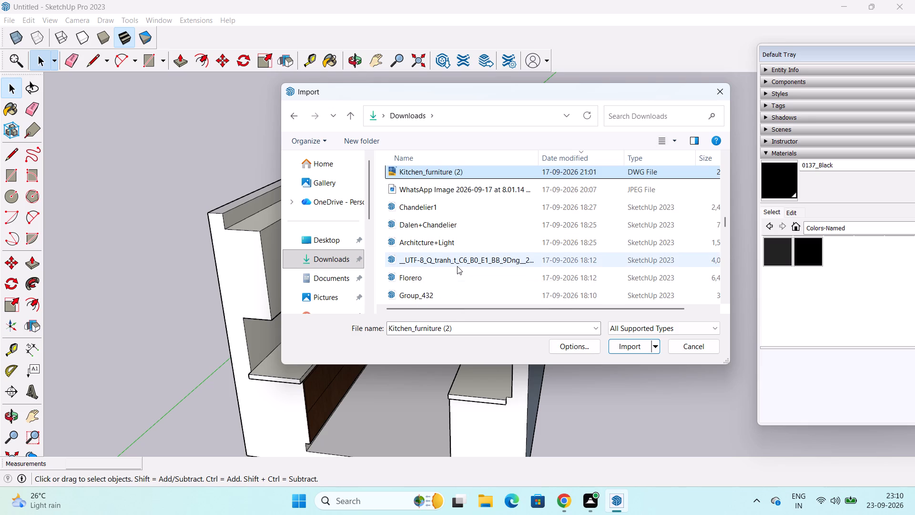
scroll(436, 277, "down", 1)
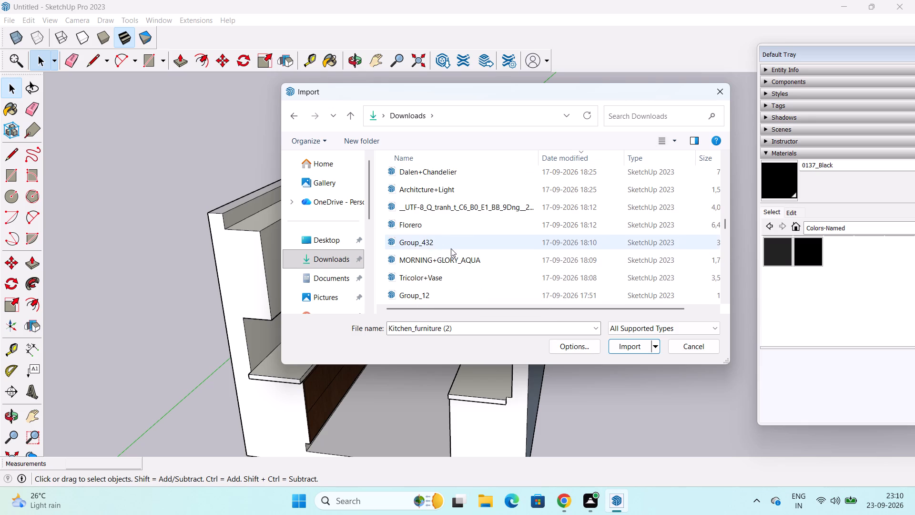
left_click_drag(452, 247, 465, 237)
scroll(465, 237, "up", 1)
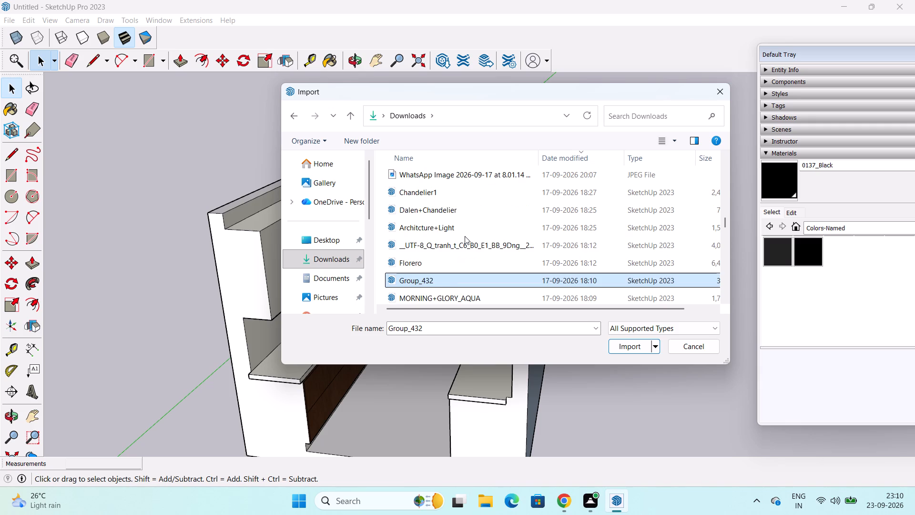
scroll(465, 236, "up", 1)
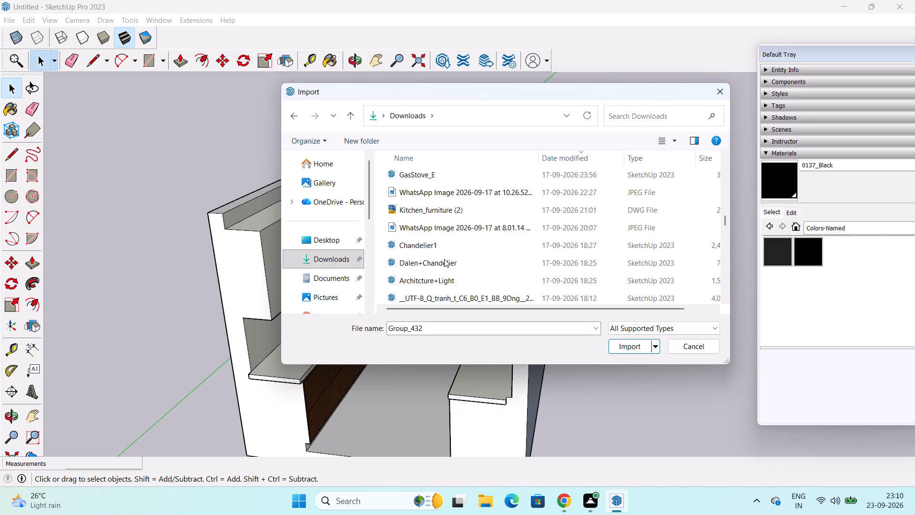
scroll(457, 247, "up", 1)
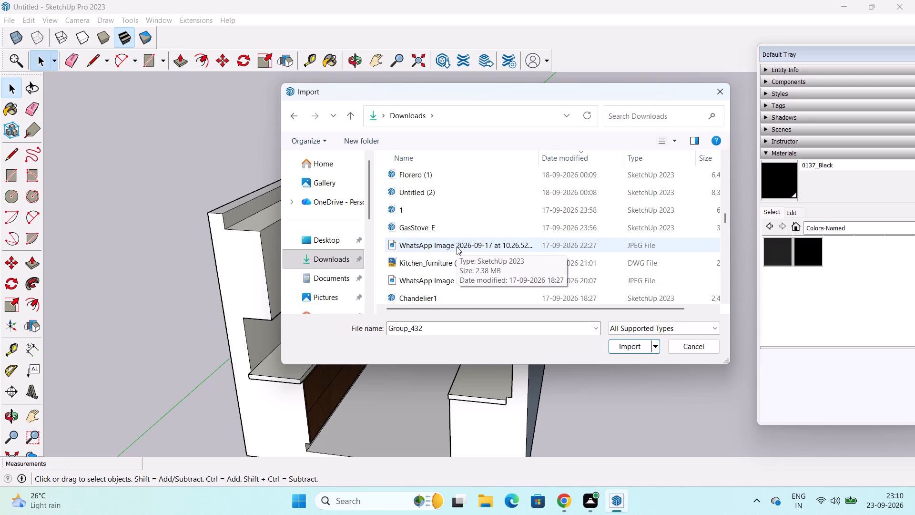
left_click_drag(446, 206, 461, 210)
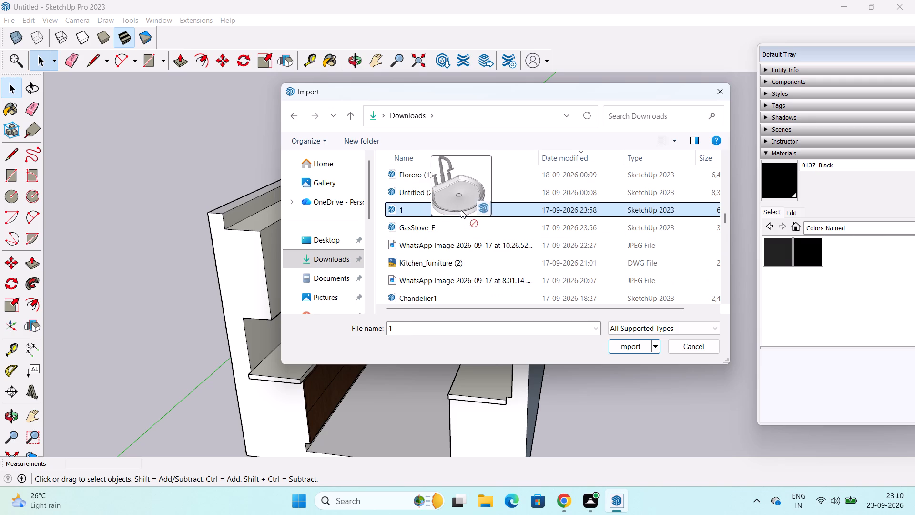
left_click_drag(461, 210, 489, 226)
Import the Untitled (2) vase-and-bowl decor set and place it on the back countertop between the cooktop and the window wall.
left_click(465, 195)
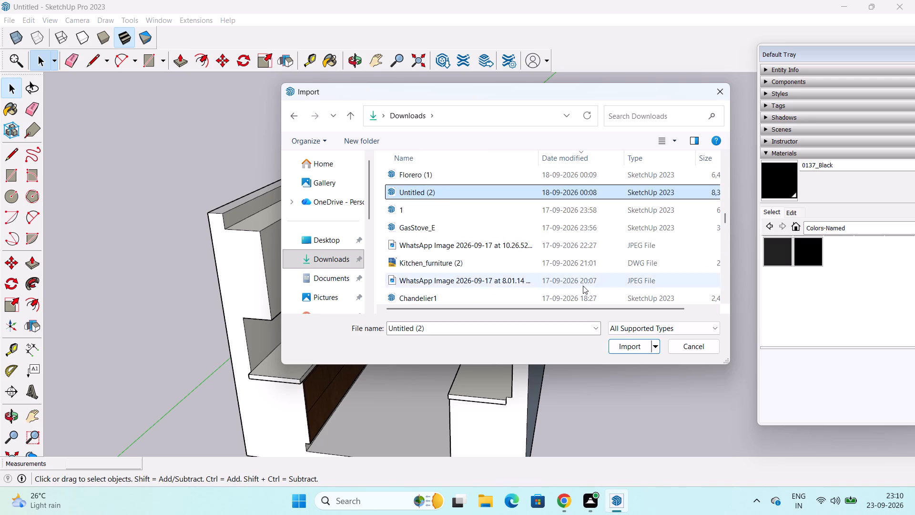
left_click(625, 348)
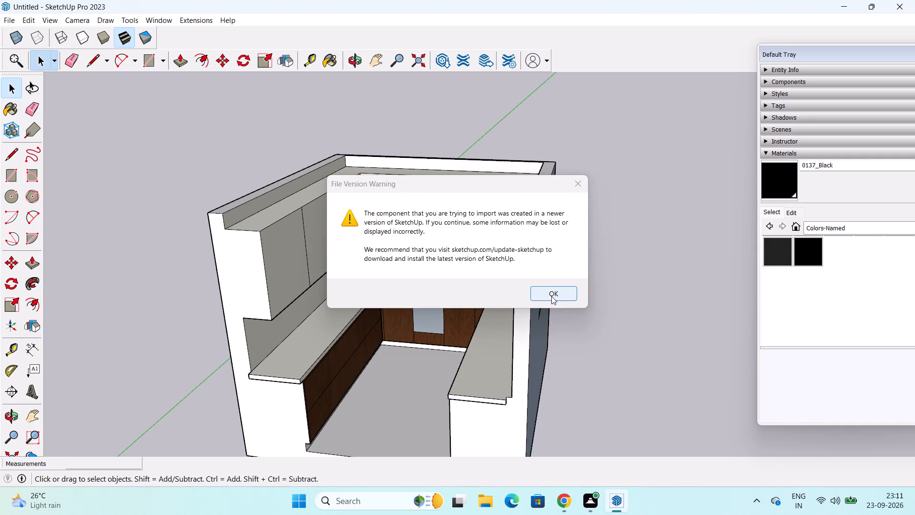
left_click(551, 296)
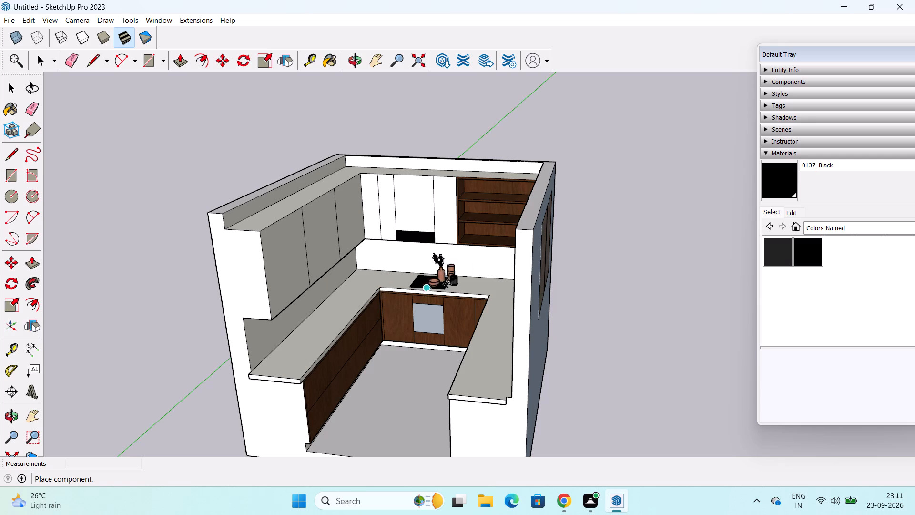
scroll(494, 283, "up", 4)
middle_click_drag(494, 279, 519, 302)
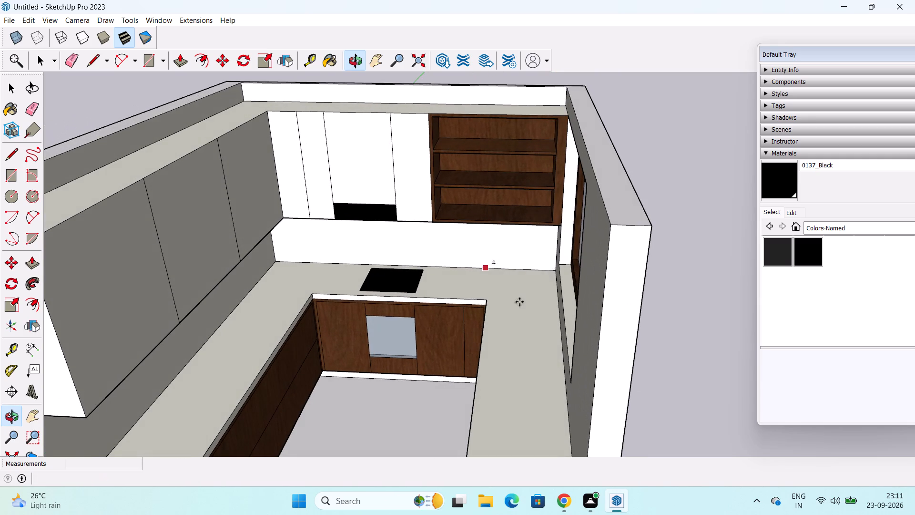
left_click(466, 290)
Examine the placed decor set on the countertop from several angles, including from outside the window wall and at counter level.
middle_click_drag(470, 315, 385, 326)
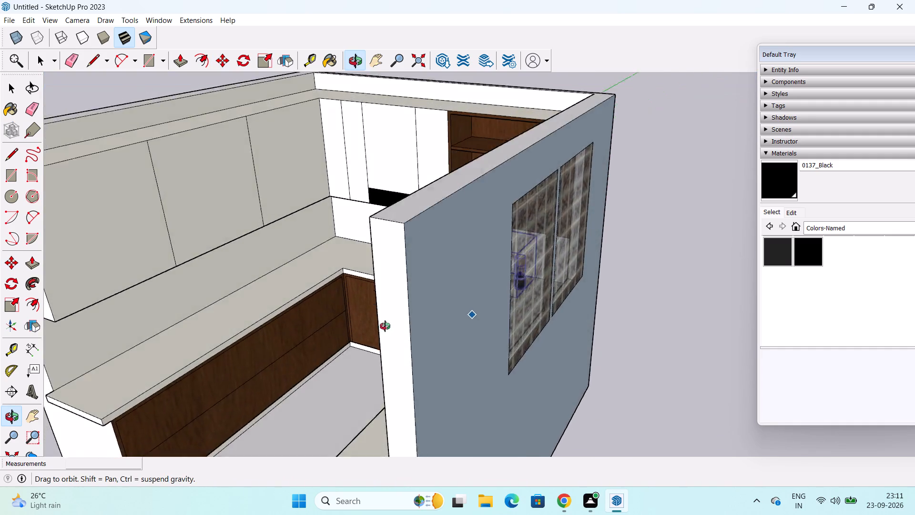
middle_click_drag(385, 326, 467, 369)
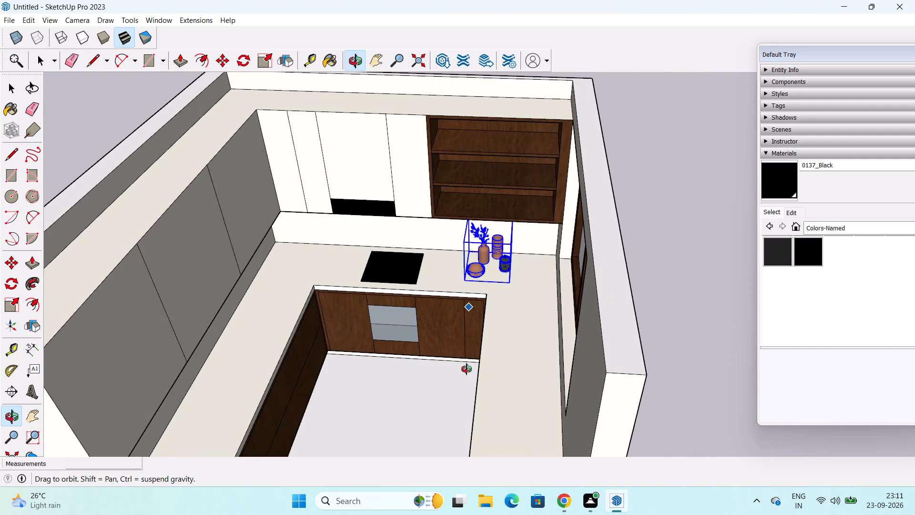
middle_click_drag(467, 369, 484, 327)
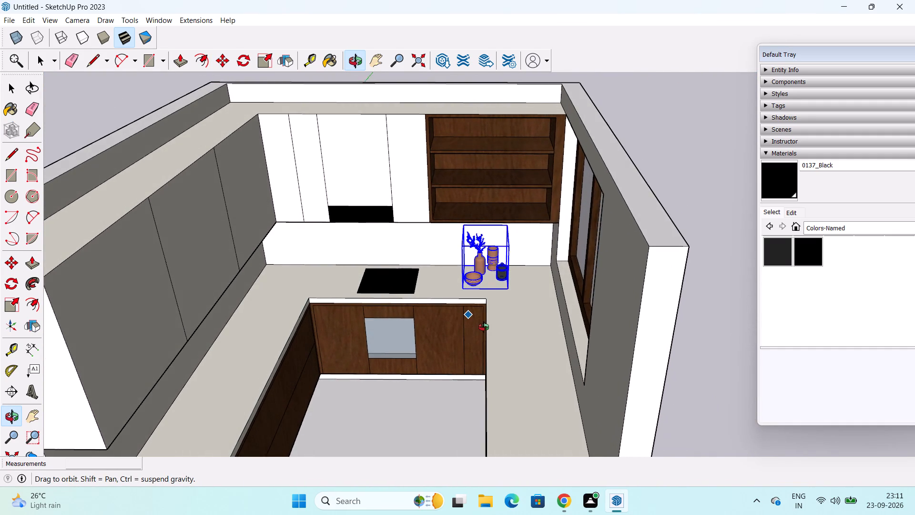
middle_click_drag(484, 327, 476, 327)
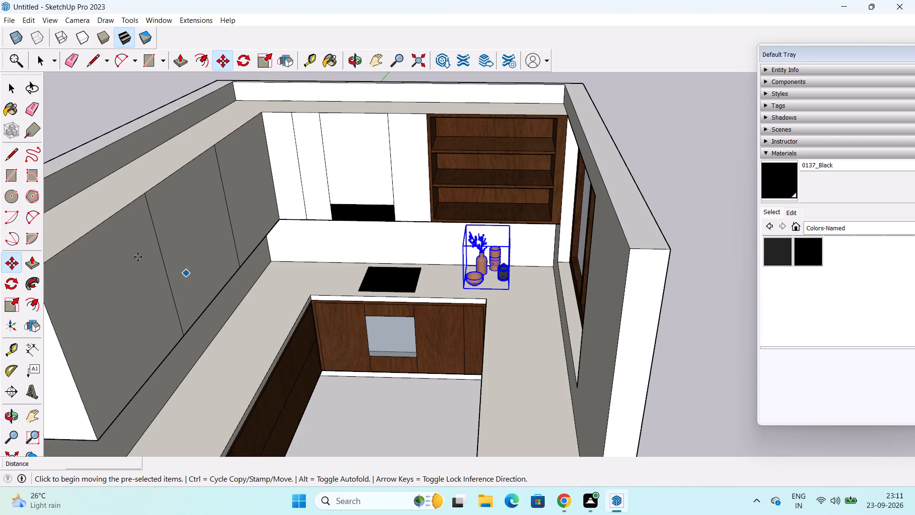
key("space")
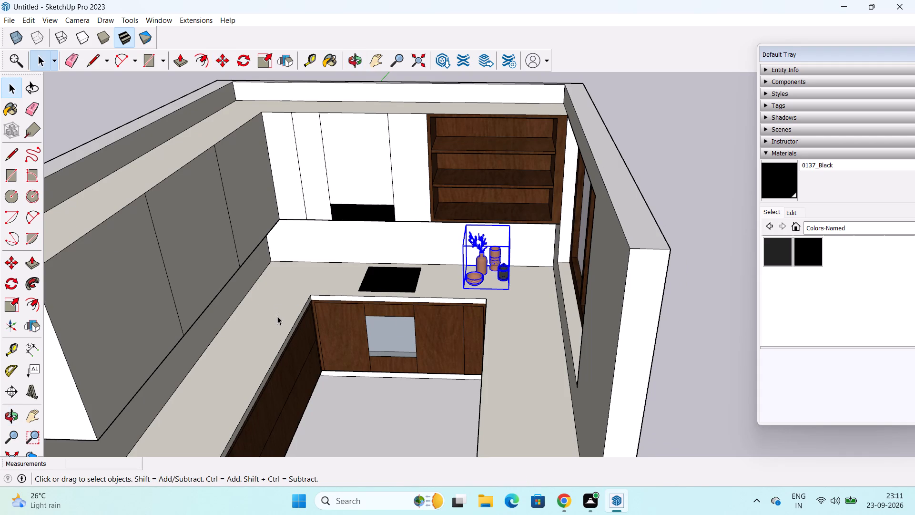
left_click(277, 316)
middle_click_drag(498, 266, 485, 179)
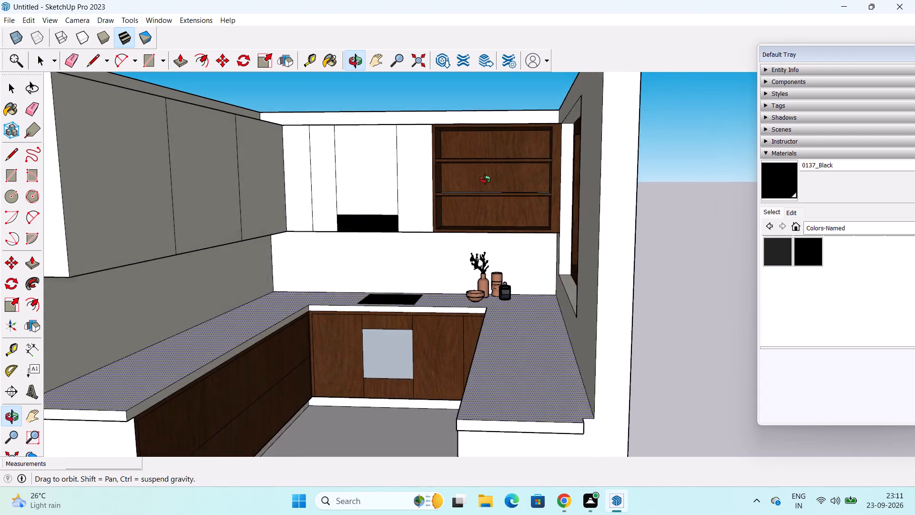
middle_click_drag(485, 179, 509, 193)
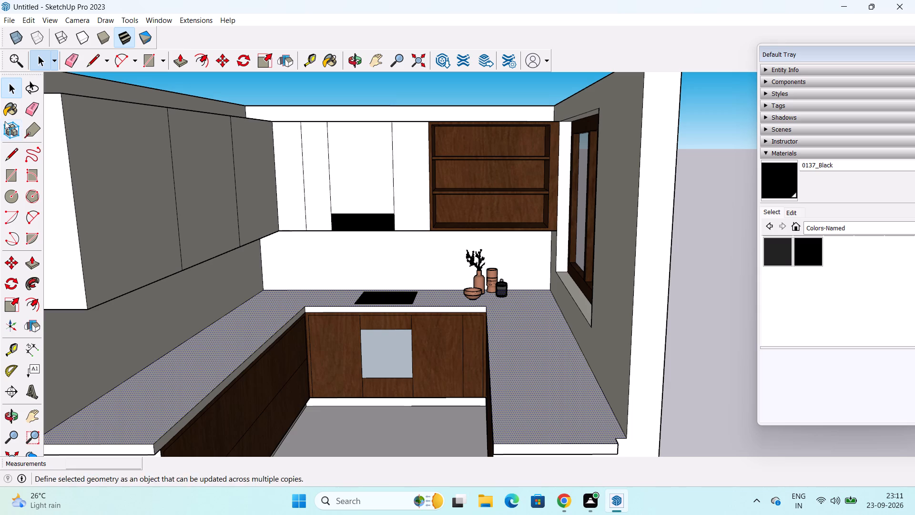
Import the Florero (1) flower vase from Downloads and place it on the countertop corner beside the window, near the decor set.
left_click(7, 14)
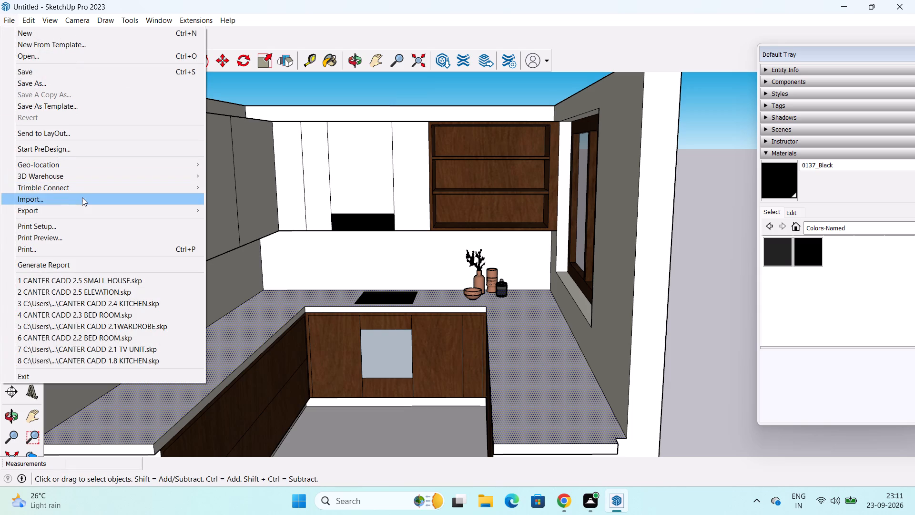
left_click(89, 203)
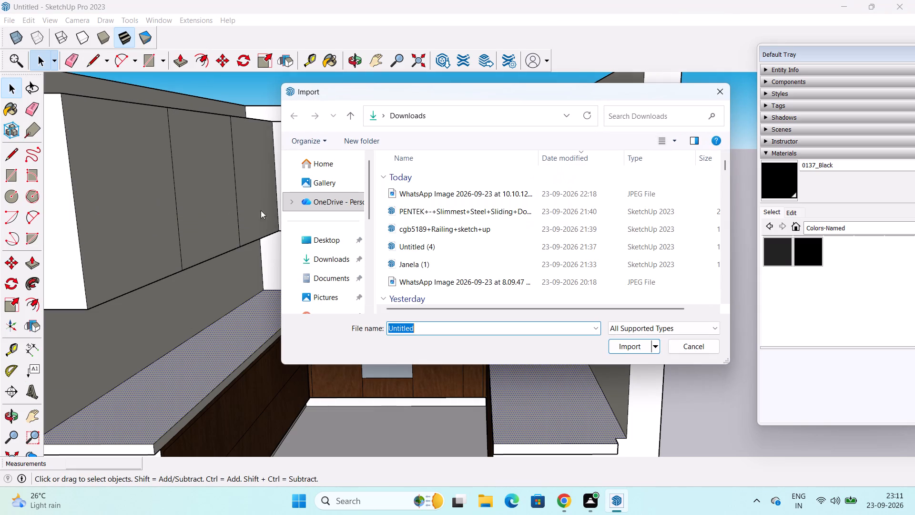
scroll(439, 253, "down", 7)
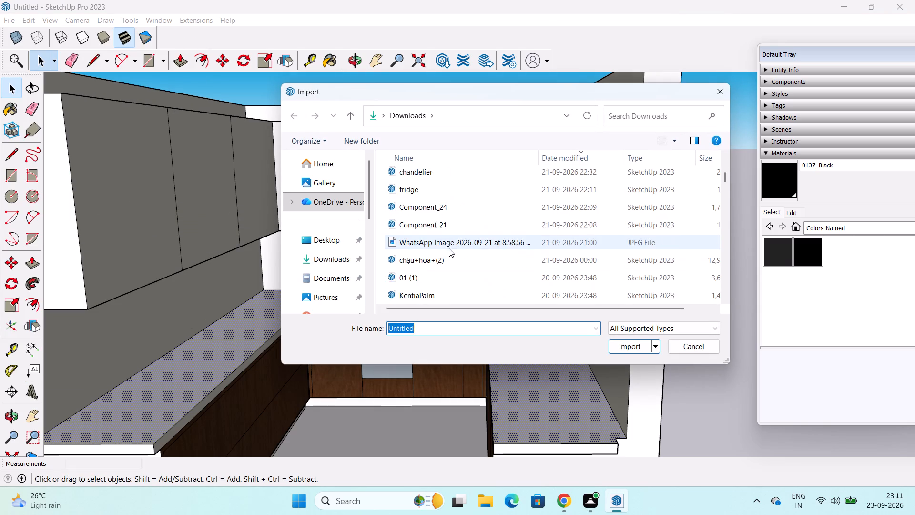
scroll(449, 248, "down", 11)
scroll(449, 237, "up", 1)
scroll(449, 237, "down", 6)
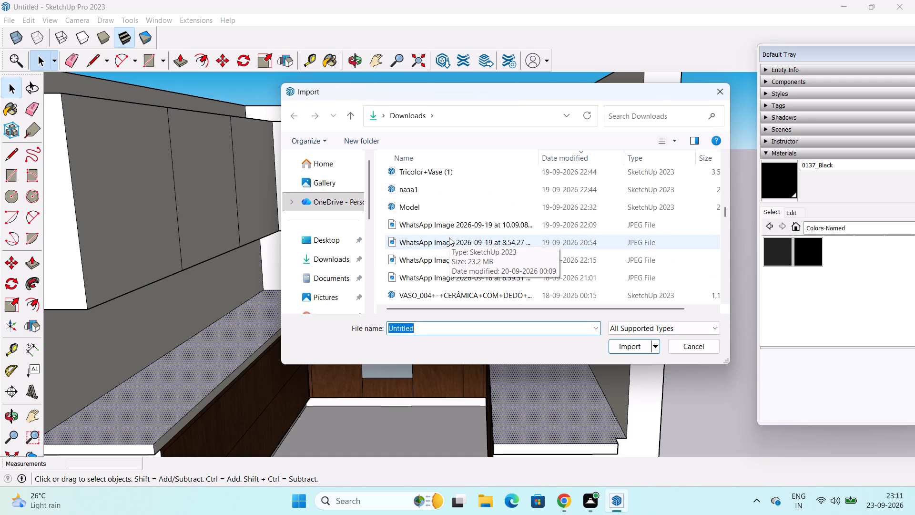
scroll(449, 237, "down", 3)
scroll(449, 228, "up", 1)
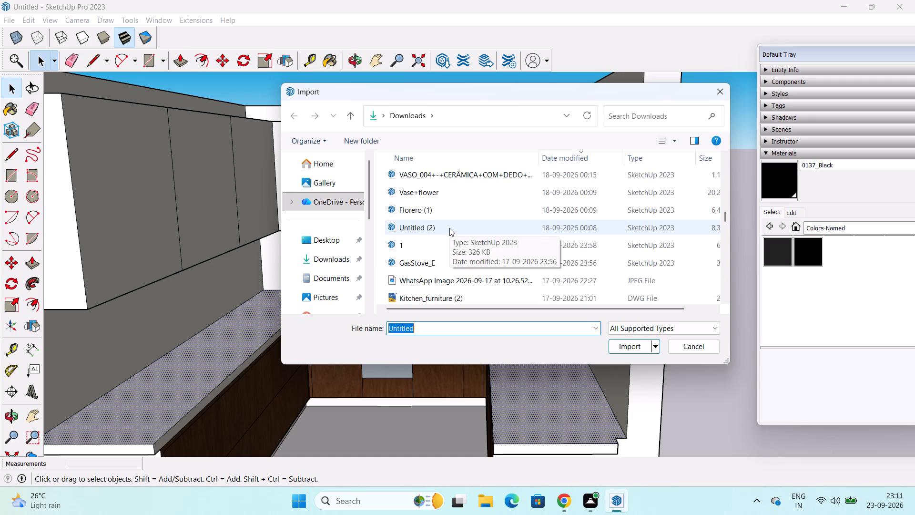
left_click_drag(448, 216, 463, 211)
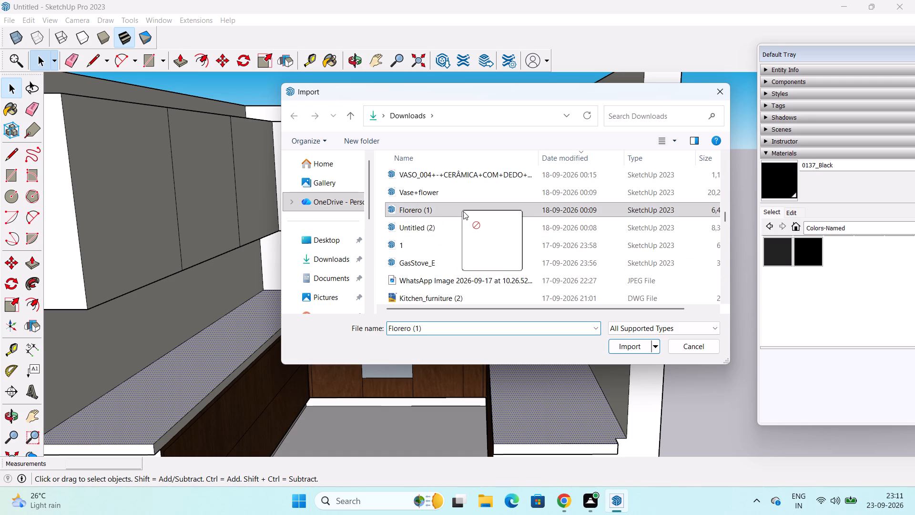
left_click_drag(463, 211, 467, 210)
left_click_drag(430, 206, 477, 208)
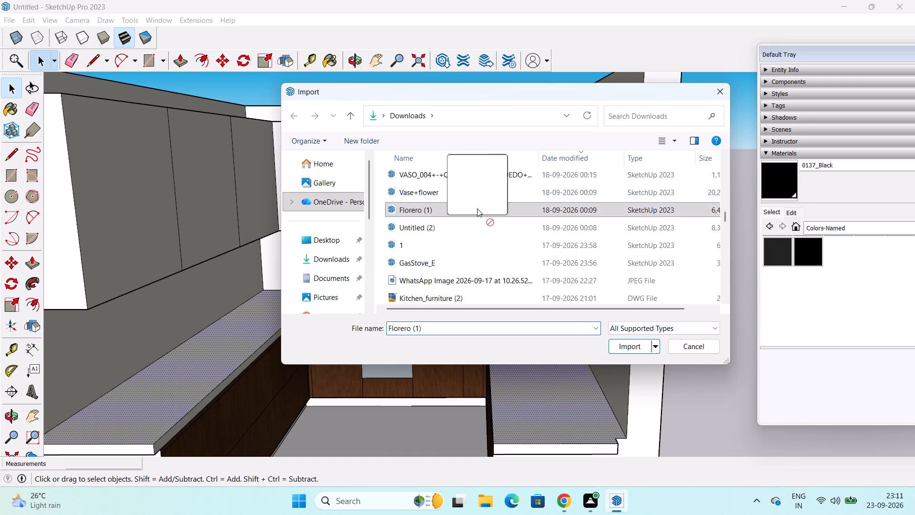
left_click_drag(477, 208, 479, 208)
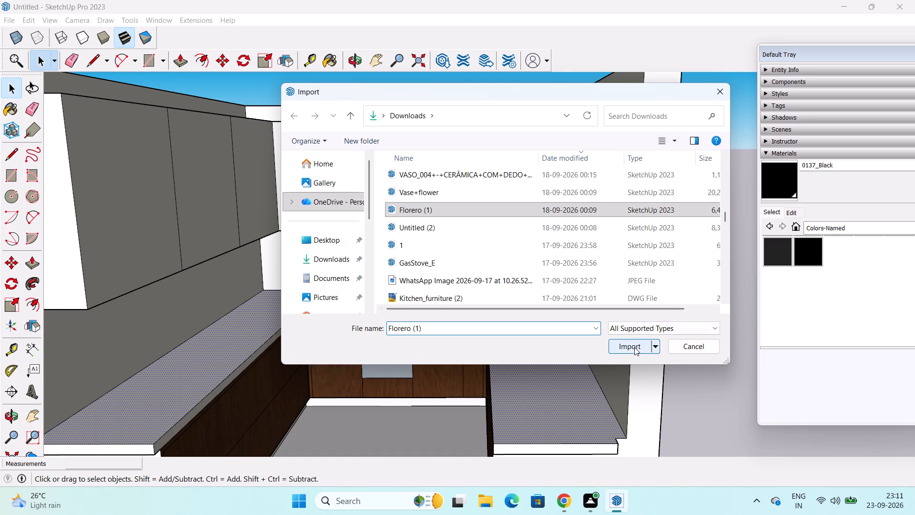
left_click(634, 347)
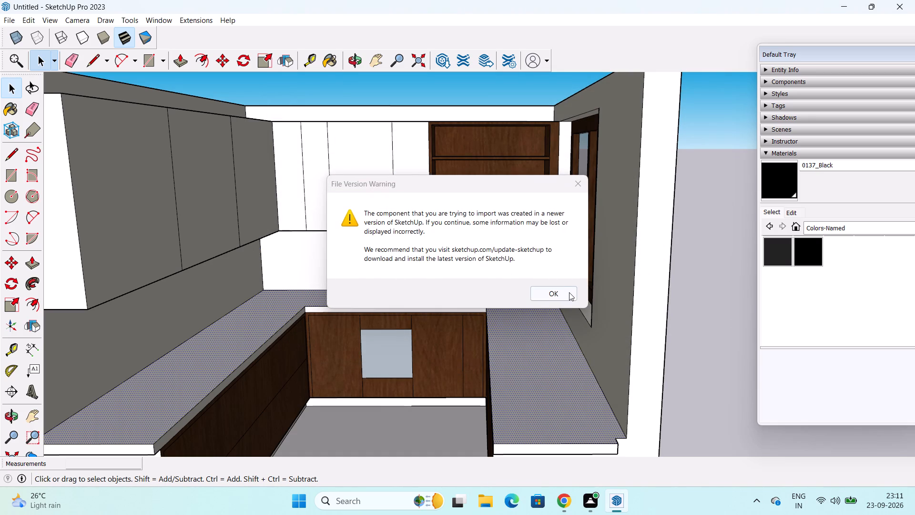
left_click(559, 296)
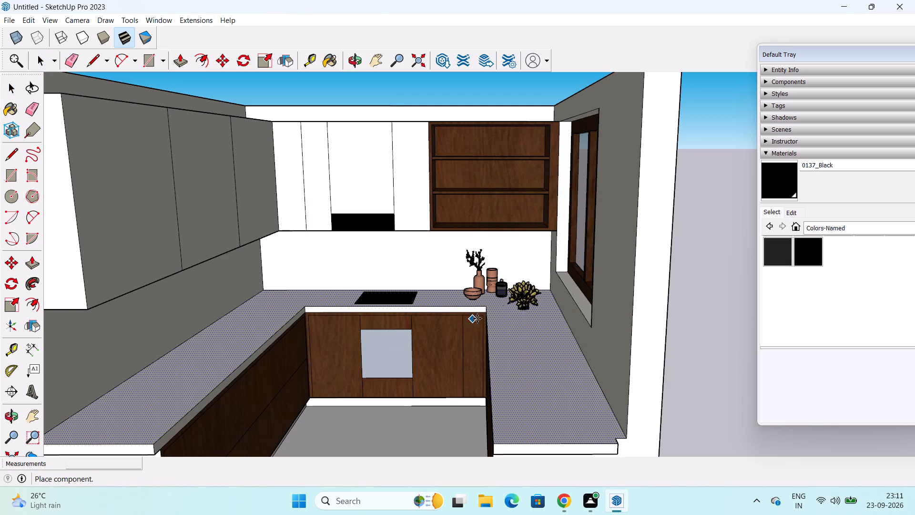
scroll(483, 308, "up", 4)
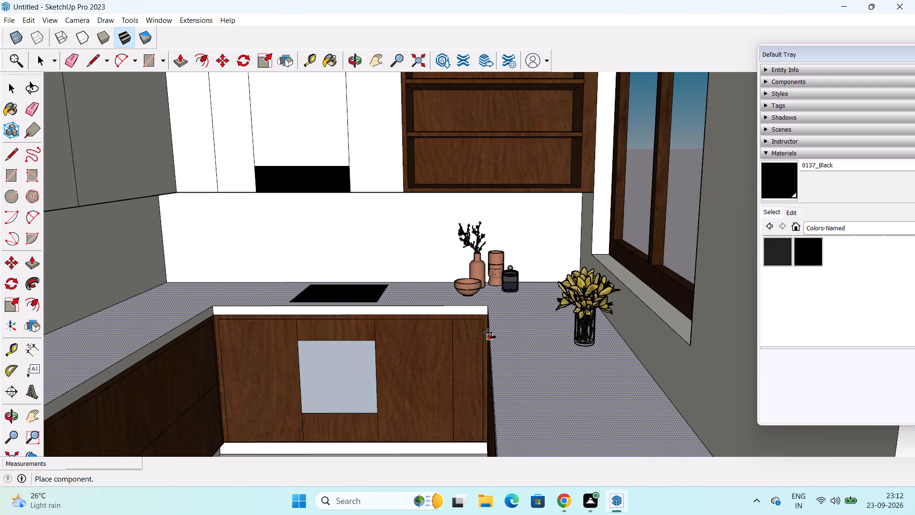
left_click(487, 324)
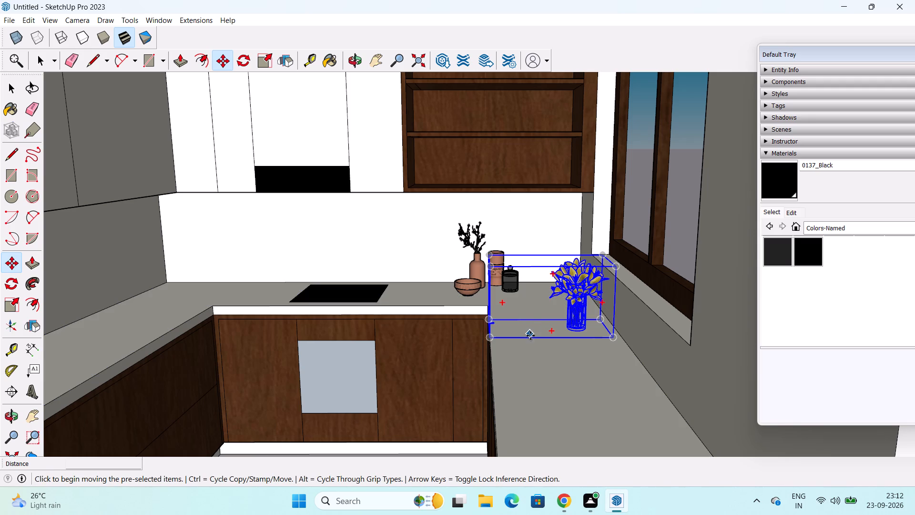
Move the flower vase about 5 1/16" along the countertop, away from the window wall and toward the decor set.
key("m")
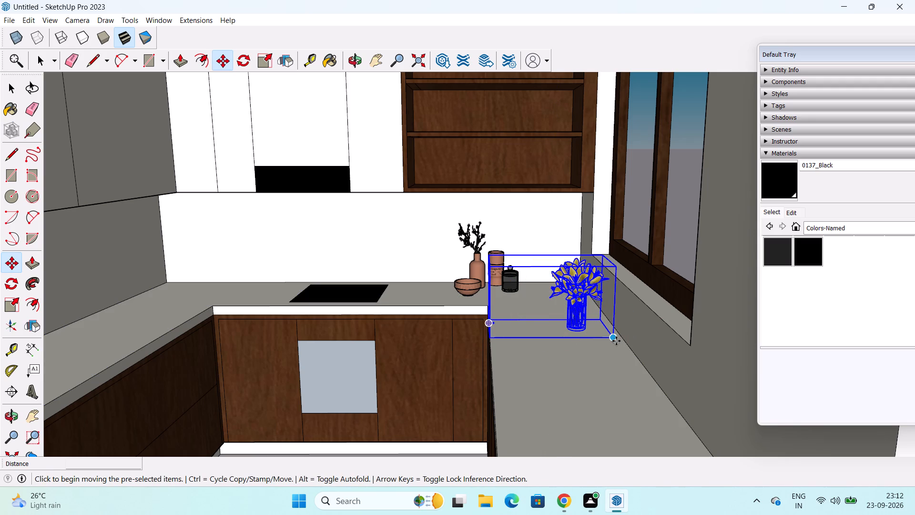
left_click(616, 341)
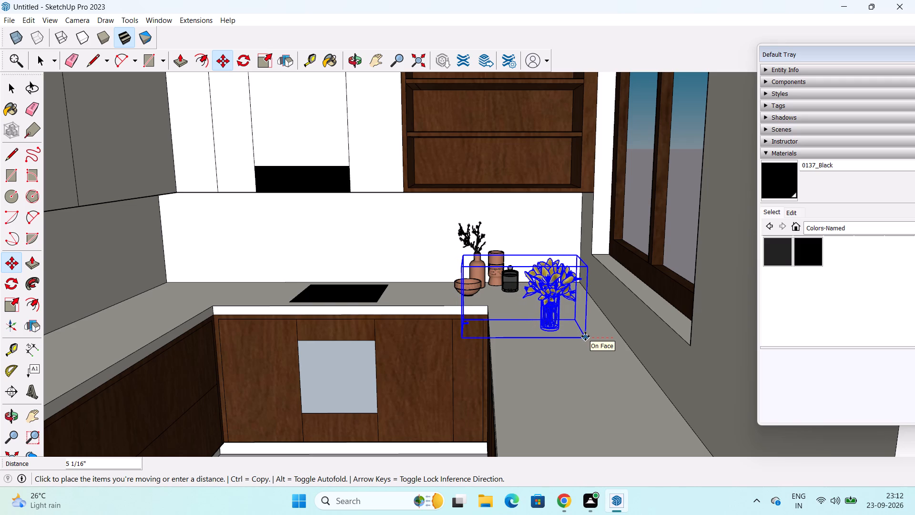
left_click(585, 336)
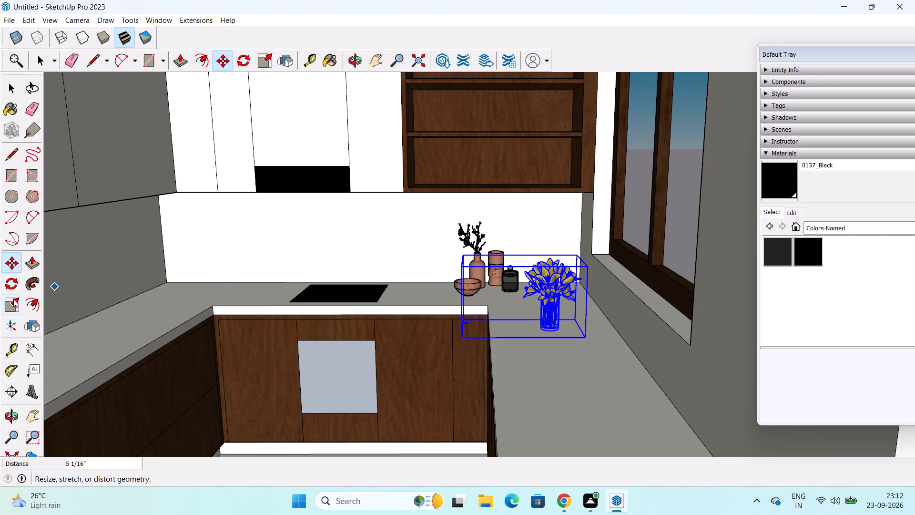
Scale the flower vase to about 1.31 times its height and 1.30 times its width, and stretch its depth toward the front.
left_click_drag(13, 299, 19, 299)
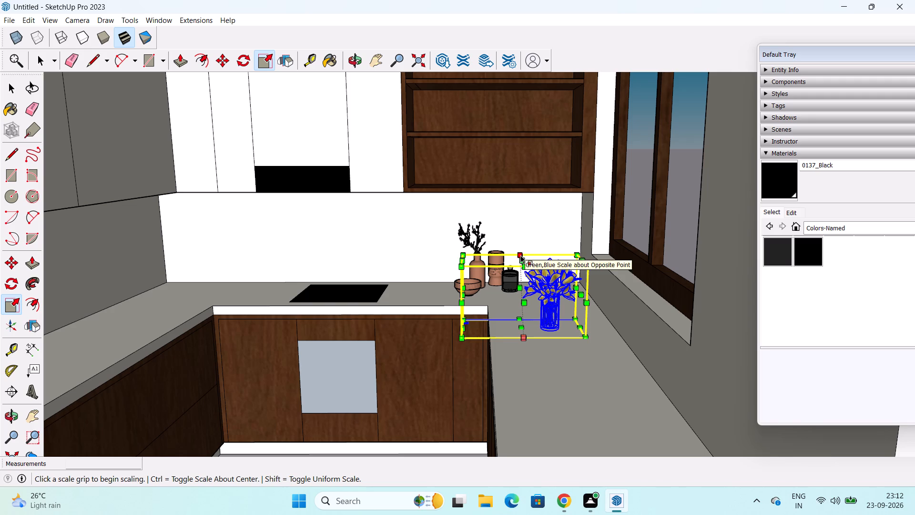
left_click_drag(524, 260, 529, 239)
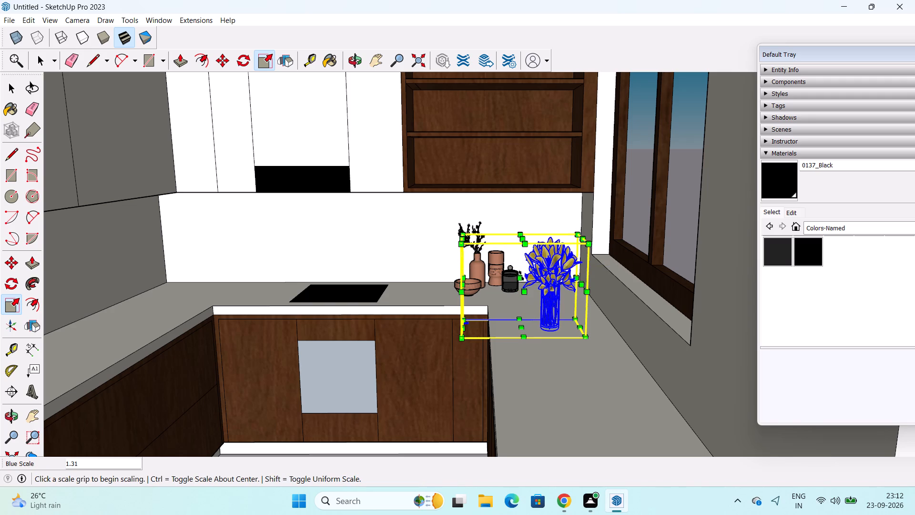
left_click_drag(462, 284, 453, 284)
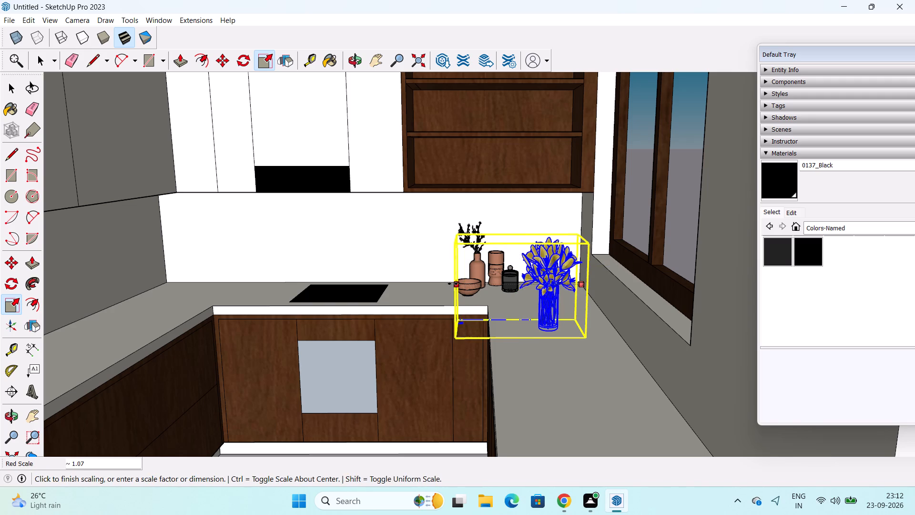
left_click_drag(453, 284, 427, 284)
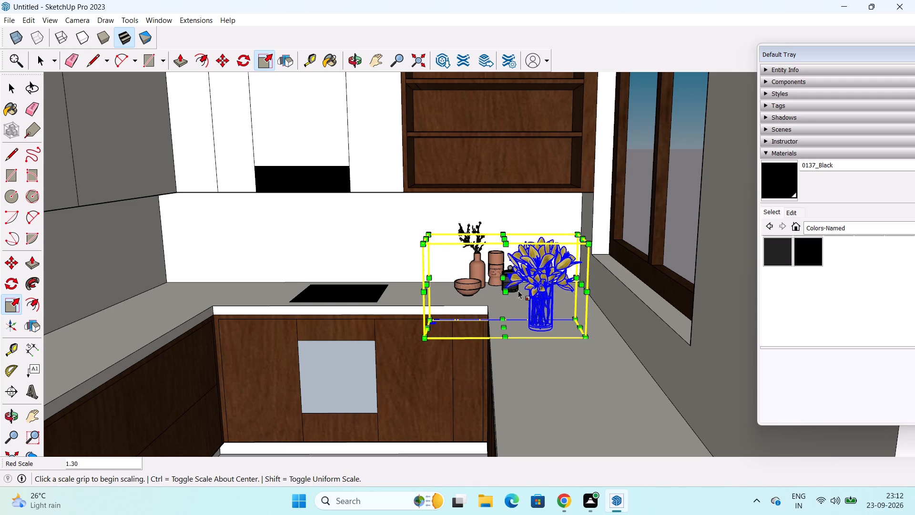
left_click_drag(508, 296, 507, 315)
Widen the flower vase further on both sides, toward the window and by about 1.16 on the cooktop side.
middle_click_drag(539, 305, 530, 319)
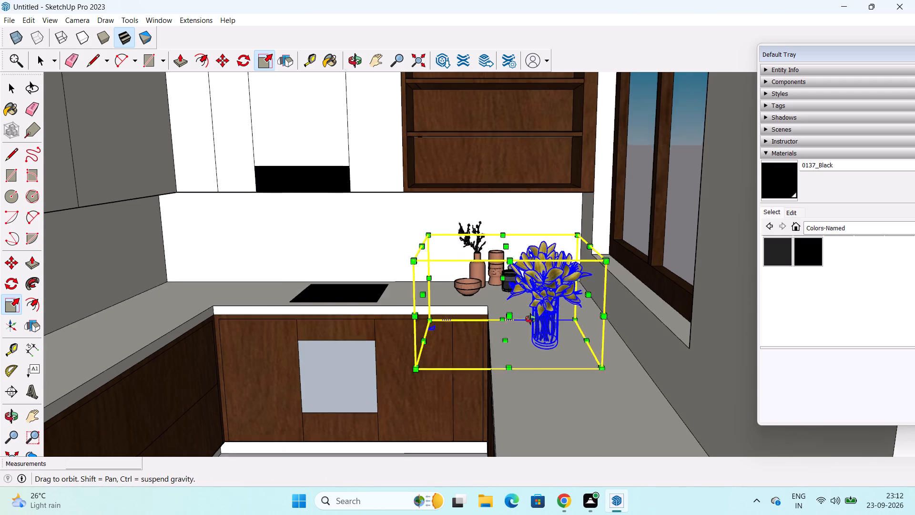
middle_click_drag(530, 319, 529, 365)
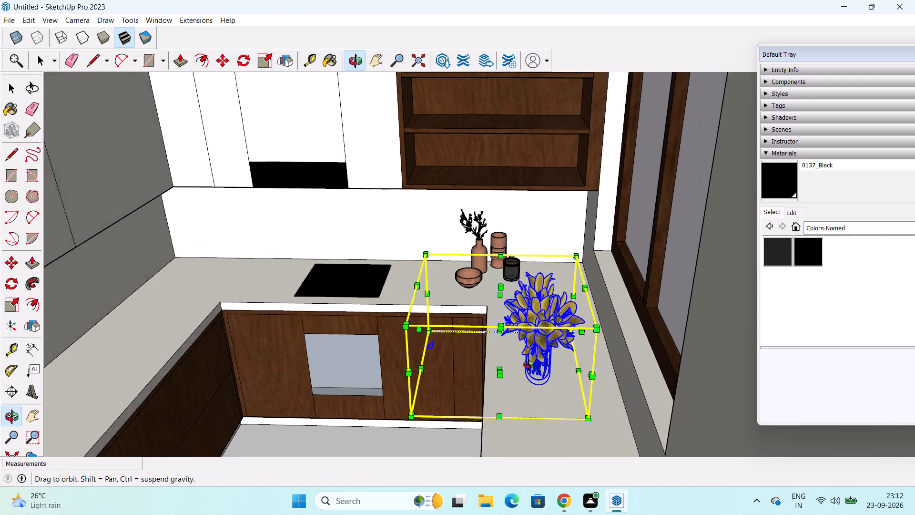
middle_click_drag(529, 365, 518, 356)
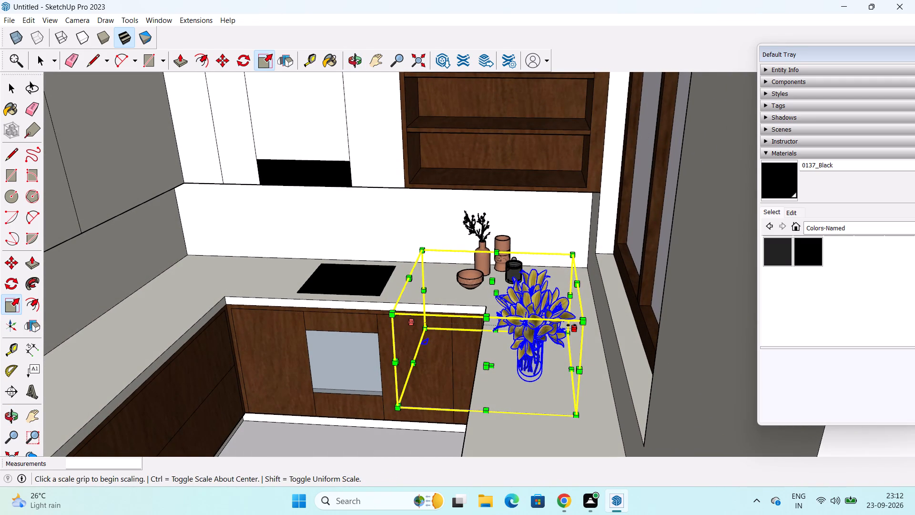
left_click_drag(572, 327, 587, 327)
left_click_drag(414, 324, 407, 324)
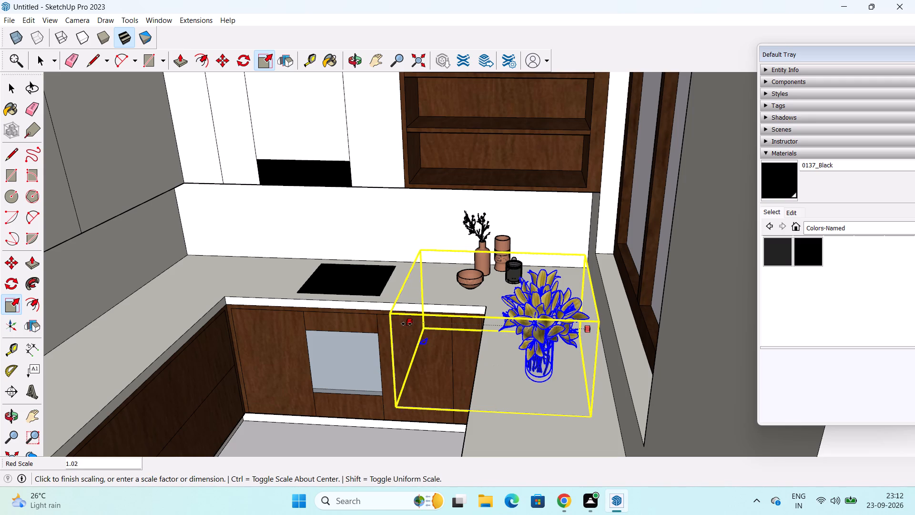
left_click_drag(407, 324, 383, 321)
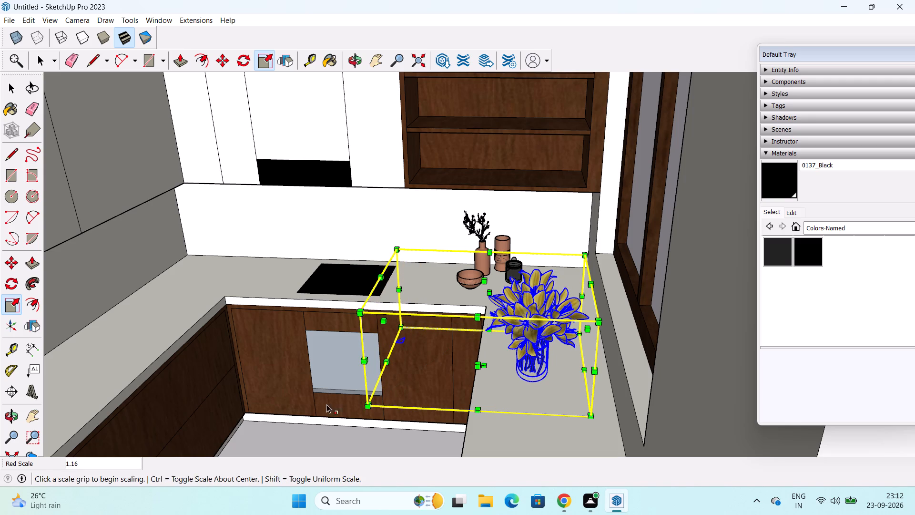
key("space")
left_click(303, 432)
Move the enlarged flower vase about 1' 2 7/8" back along the countertop toward the back wall.
scroll(364, 404, "down", 1)
middle_click_drag(373, 402, 541, 381)
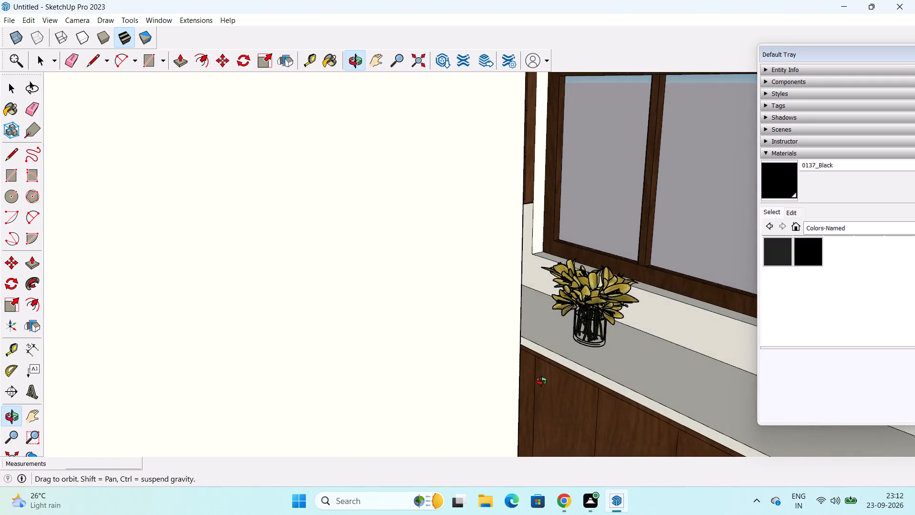
middle_click_drag(541, 381, 439, 407)
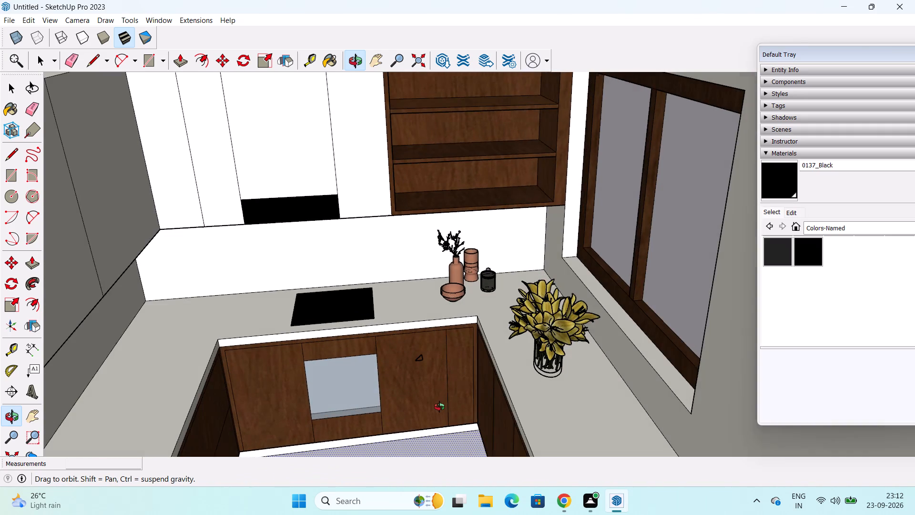
middle_click_drag(439, 407, 428, 408)
left_click(539, 368)
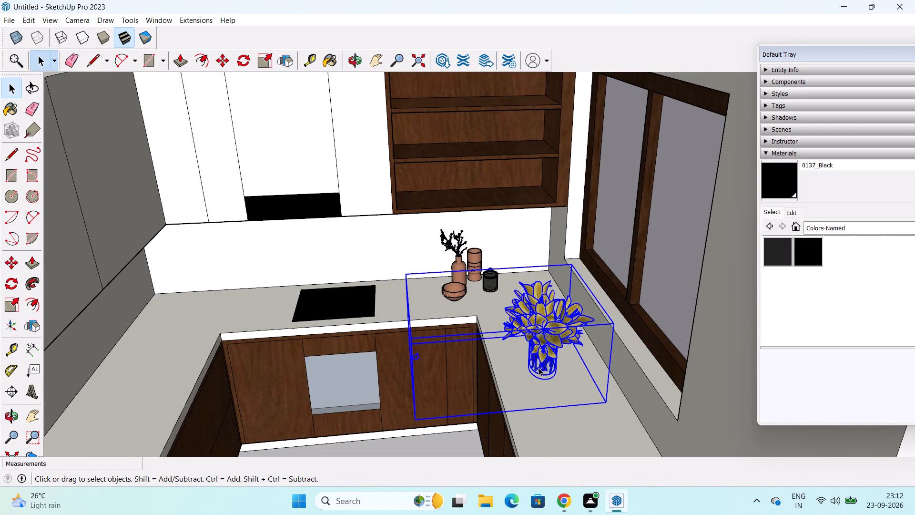
key("m")
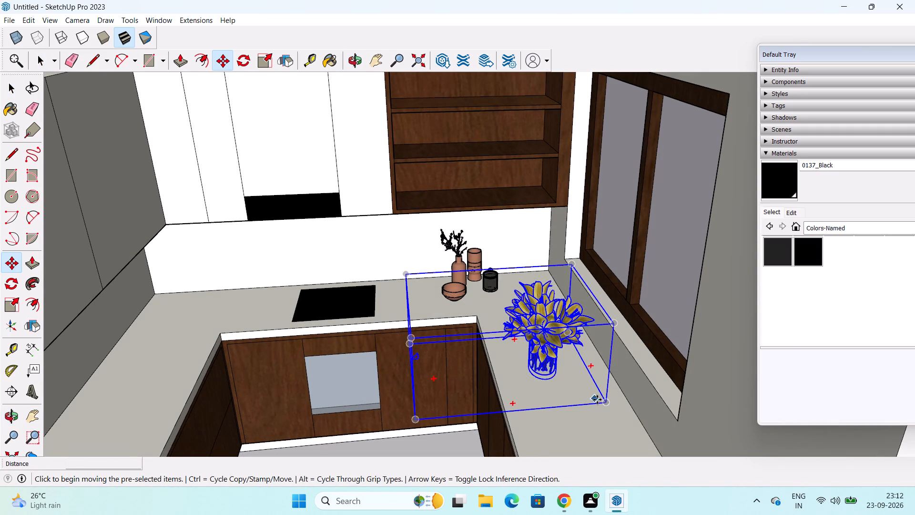
left_click(607, 403)
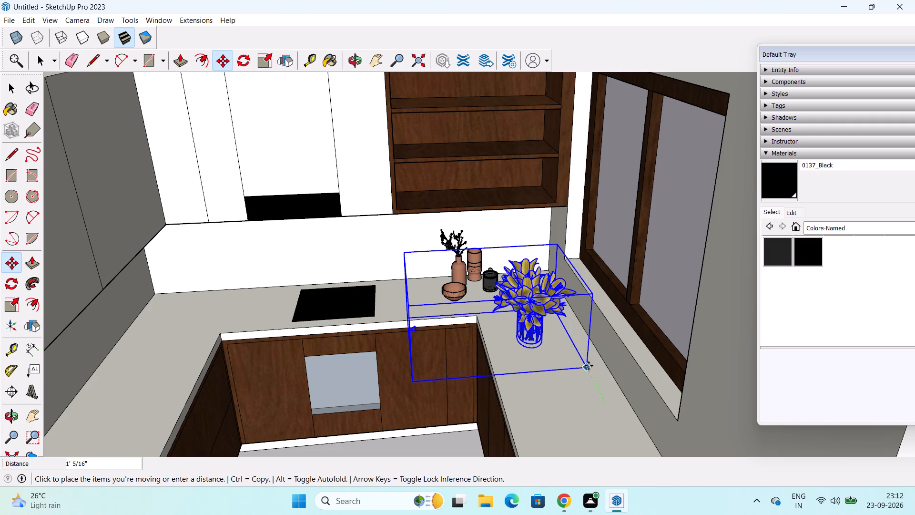
left_click(589, 358)
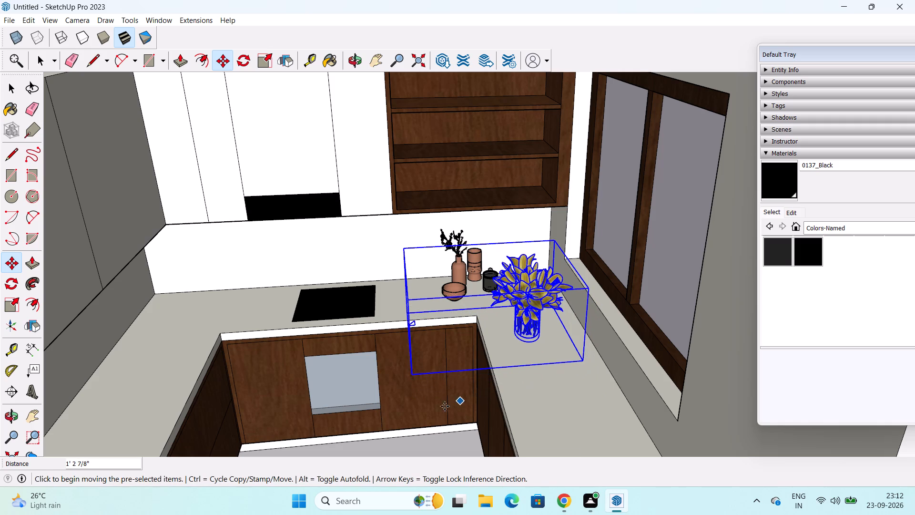
key("space")
left_click(423, 442)
Scale the flower vase about 1.26 along the red axis, then about 1.46 and 0.91 in green and blue.
middle_click_drag(513, 394, 469, 457)
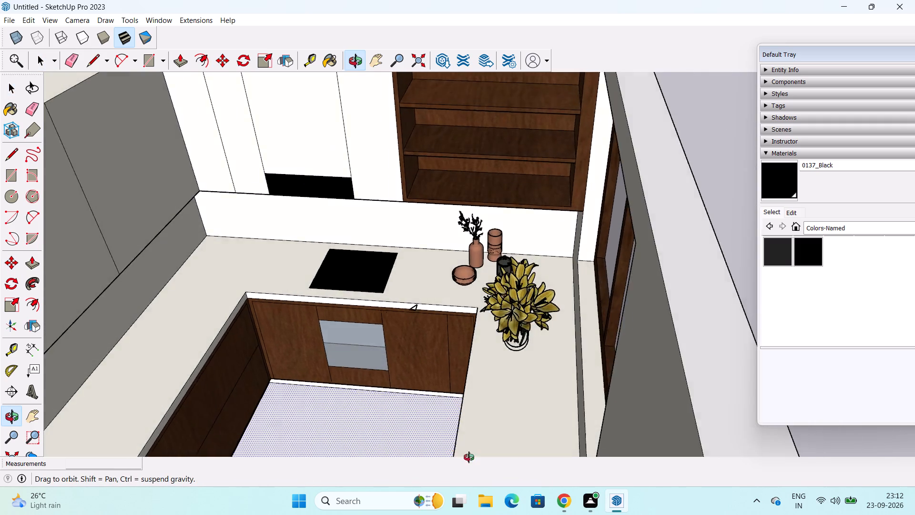
middle_click_drag(469, 457, 496, 381)
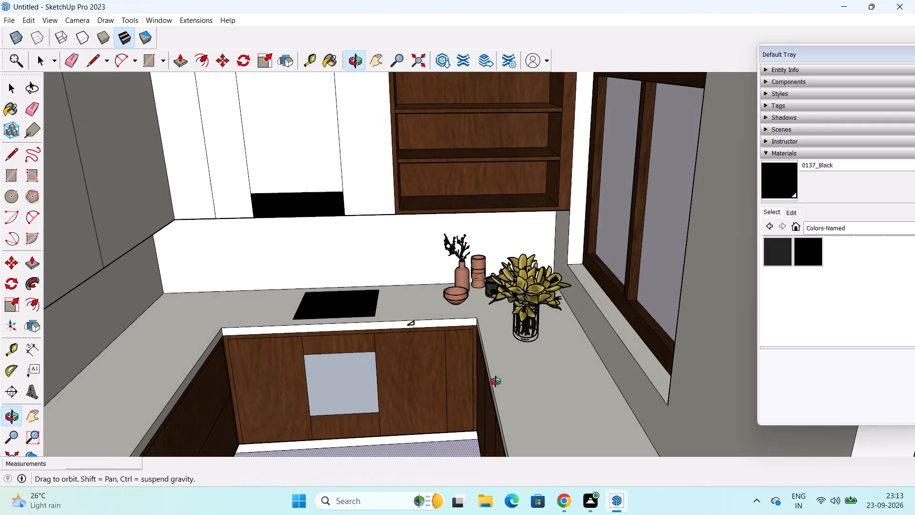
middle_click_drag(496, 381, 499, 379)
left_click(529, 316)
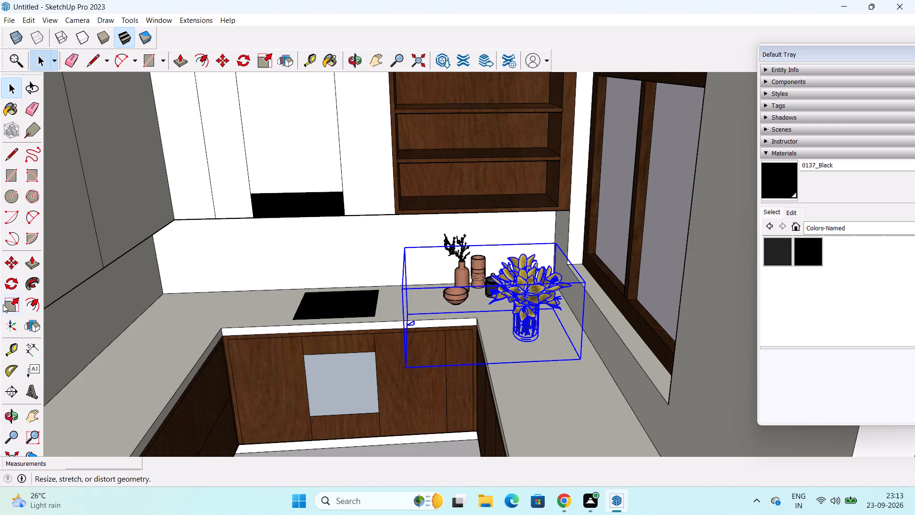
left_click_drag(6, 306, 11, 306)
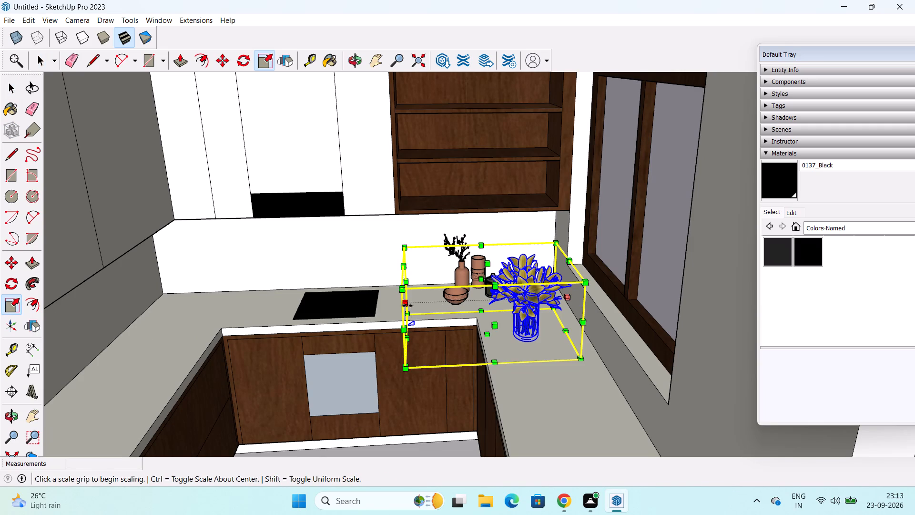
left_click_drag(407, 305, 361, 301)
left_click_drag(461, 259, 462, 259)
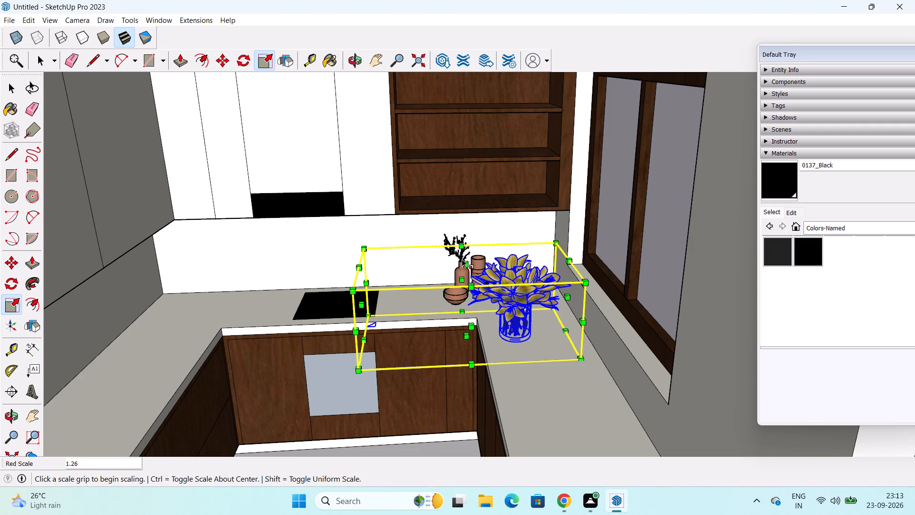
left_click_drag(462, 259, 467, 240)
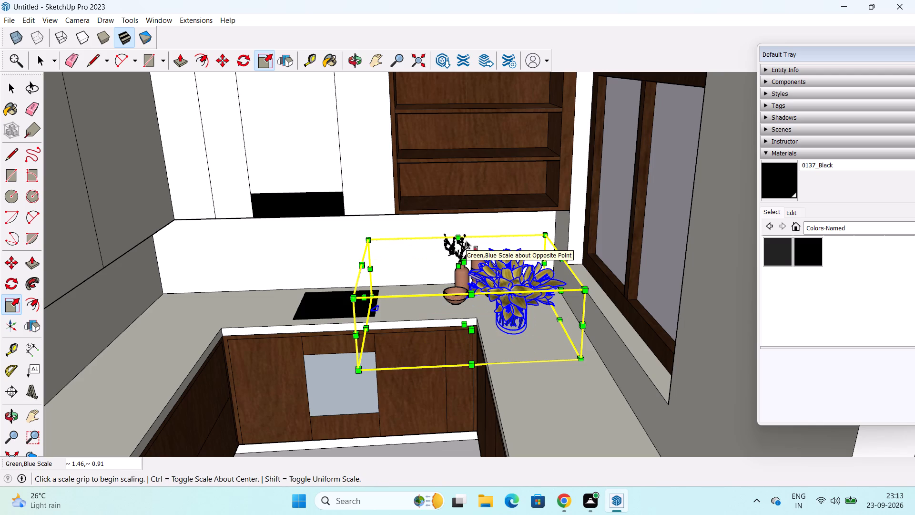
key("Escape")
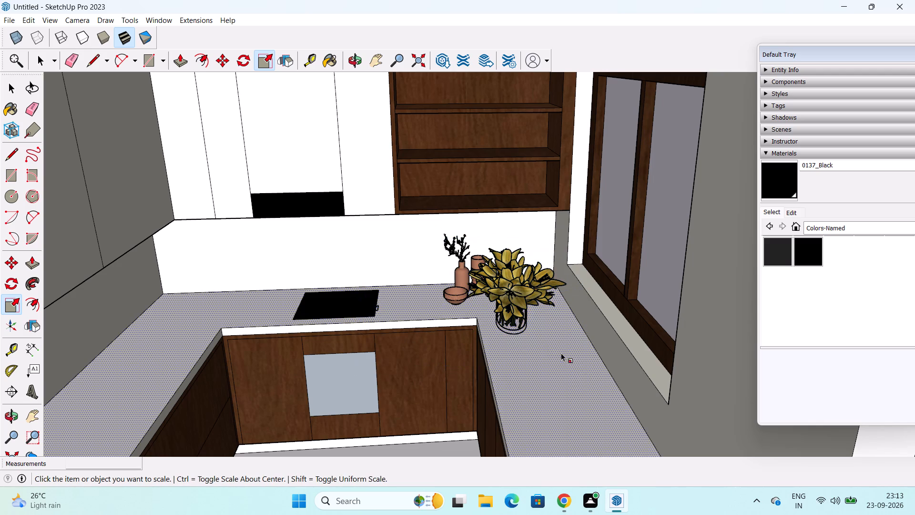
Stretch the flower vase upward along the blue axis so the vase and blooms are noticeably taller.
middle_click_drag(540, 347, 571, 363)
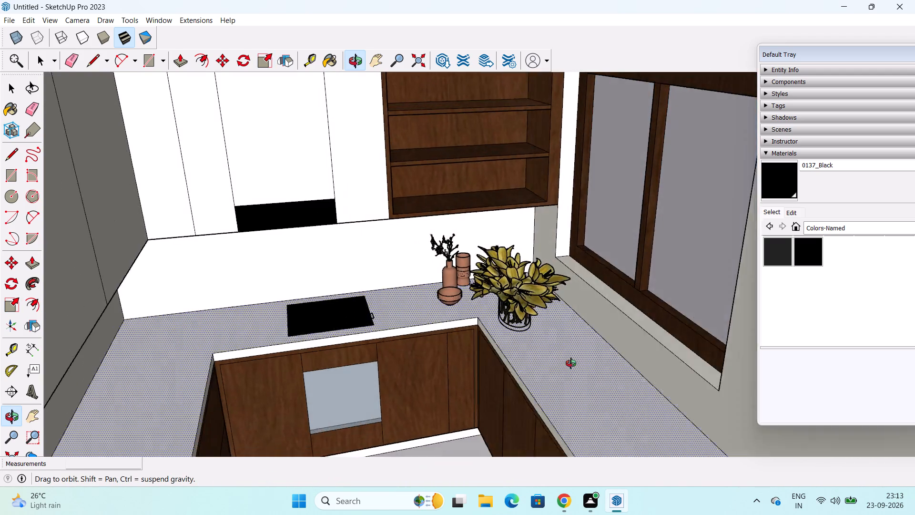
middle_click_drag(571, 363, 582, 396)
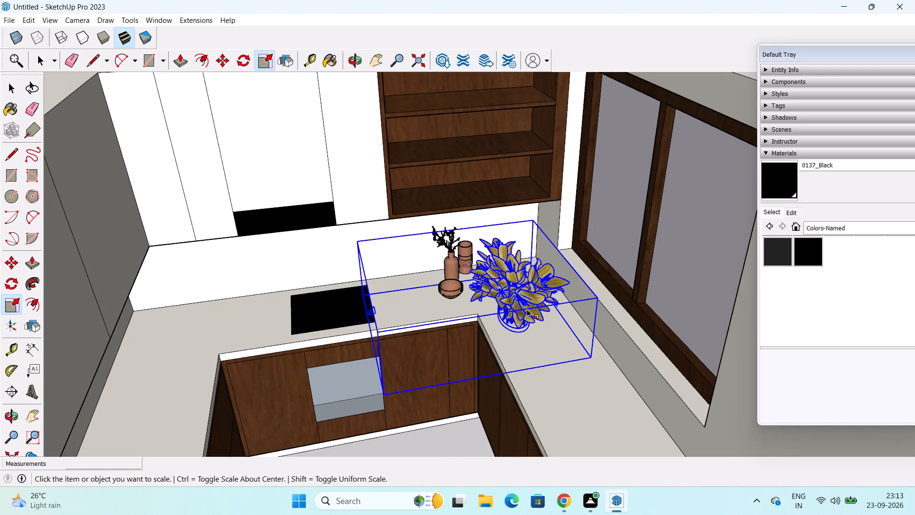
left_click(527, 309)
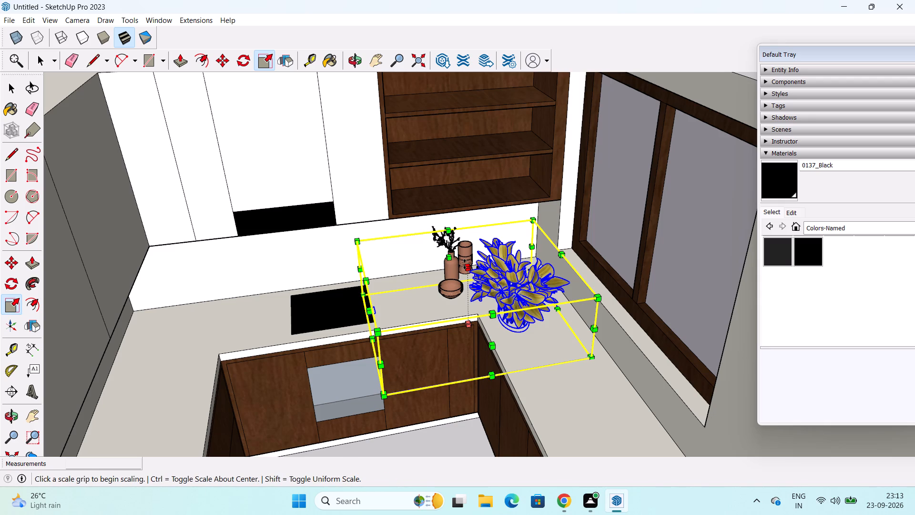
left_click_drag(465, 264, 478, 237)
middle_click_drag(569, 293, 465, 268)
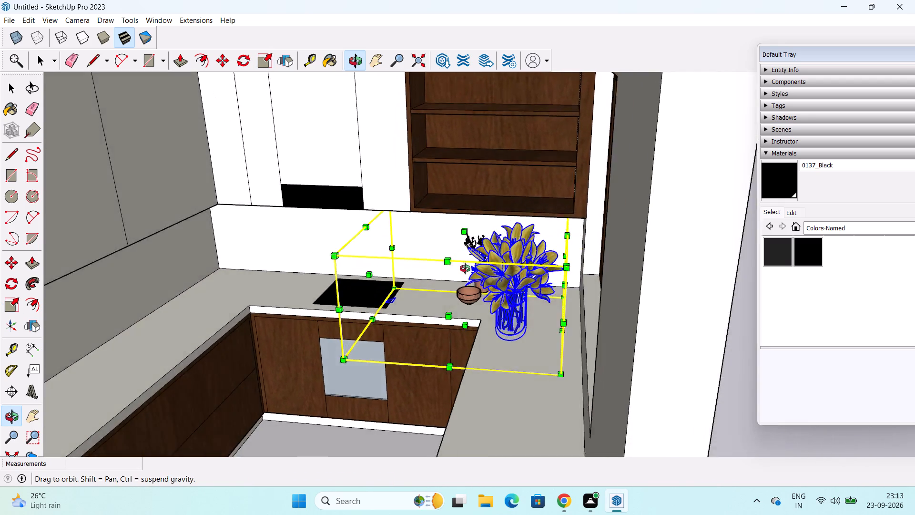
middle_click_drag(465, 268, 515, 397)
key("space")
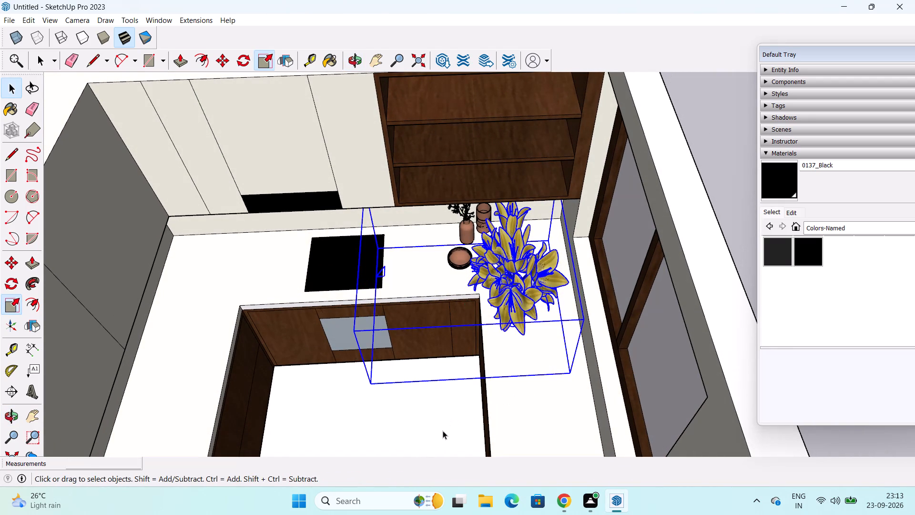
left_click(439, 431)
Move the flower vase about 9 1/2" along the red axis toward the window, clear of the decor set.
scroll(473, 402, "down", 1)
middle_click_drag(477, 402, 517, 203)
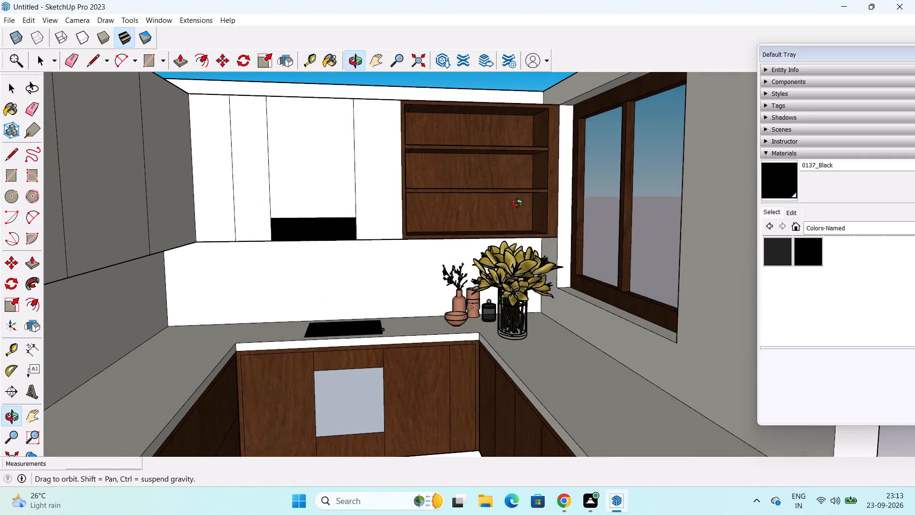
middle_click_drag(517, 203, 518, 204)
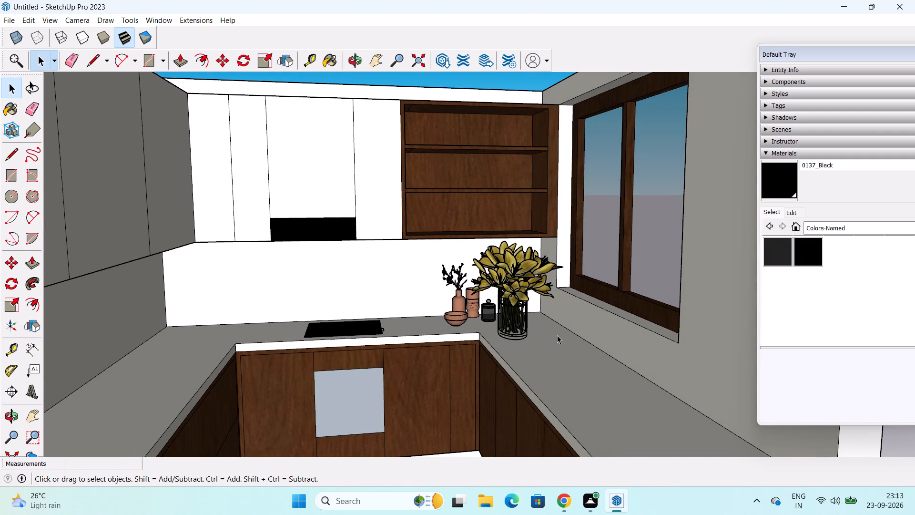
middle_click_drag(580, 348, 530, 360)
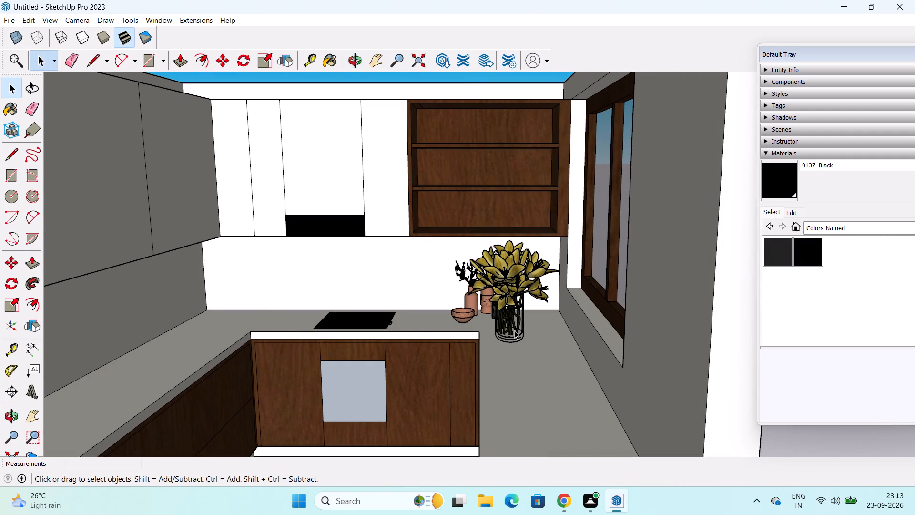
left_click(514, 330)
key("m")
left_click(569, 361)
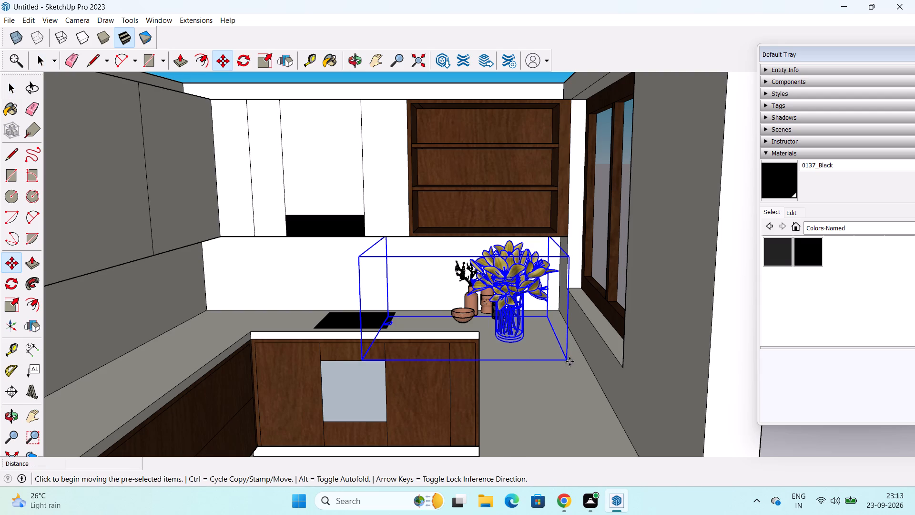
left_click(609, 361)
key("space")
left_click(383, 440)
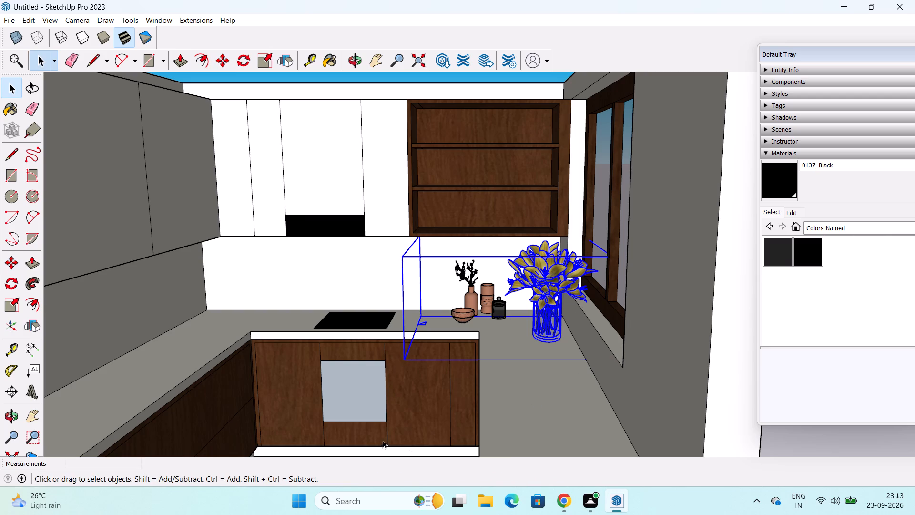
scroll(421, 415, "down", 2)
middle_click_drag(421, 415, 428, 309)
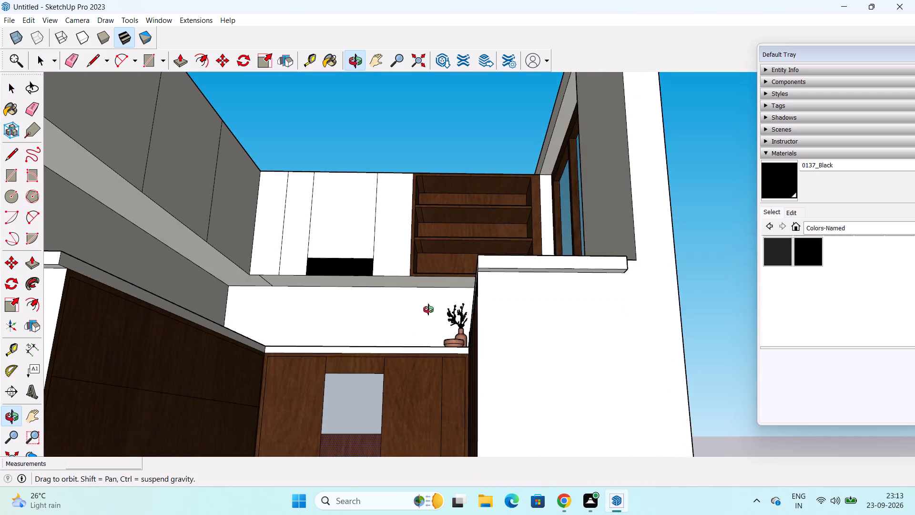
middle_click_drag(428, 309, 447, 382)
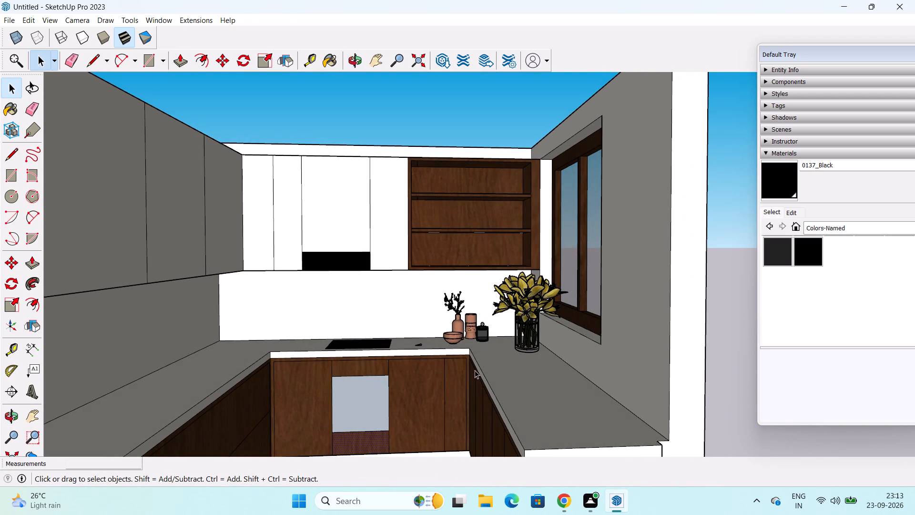
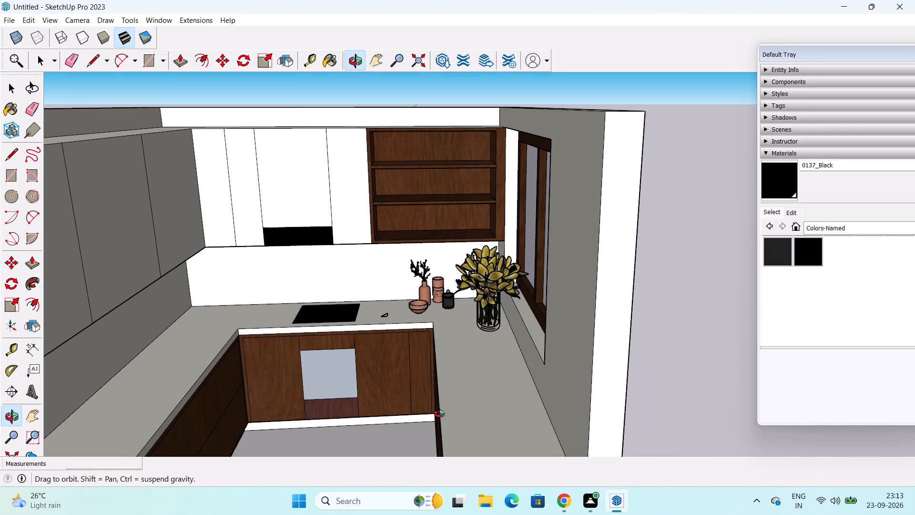
Draw a rectangle about 2' 3 1/2" by 1' 4 1/4" on the window-side countertop, in front of the flower vase.
middle_click_drag(439, 414, 440, 414)
middle_click_drag(370, 346, 392, 379)
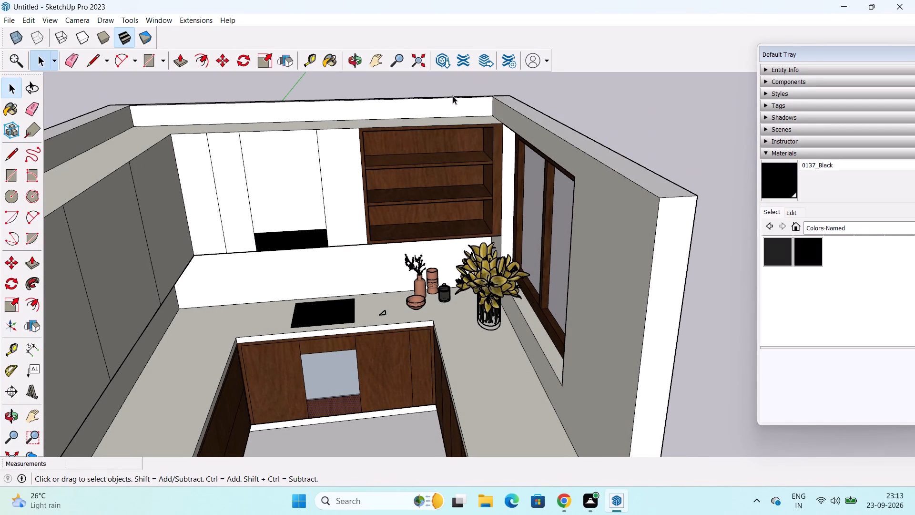
left_click(12, 180)
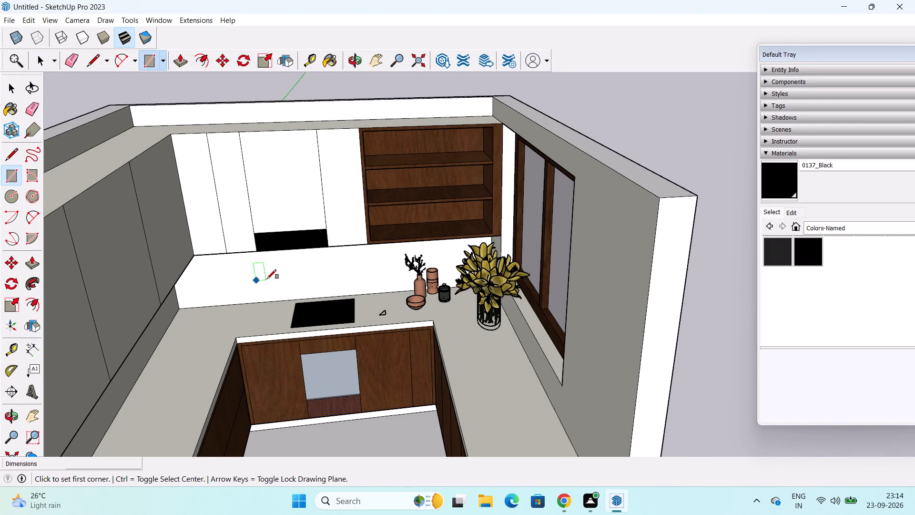
left_click(462, 354)
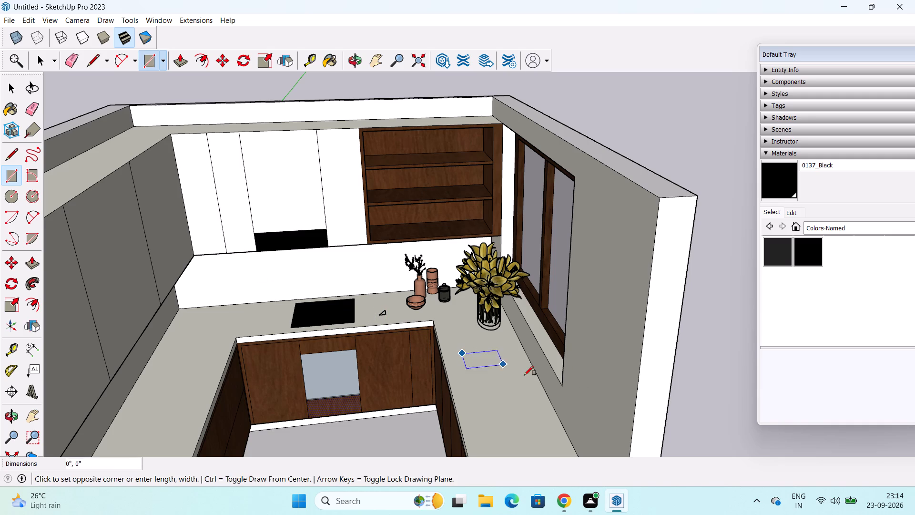
left_click(543, 402)
key("space")
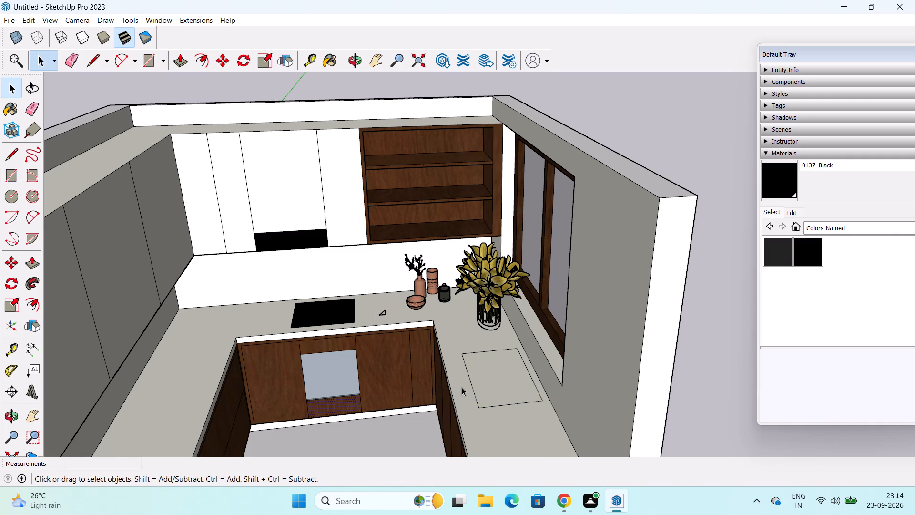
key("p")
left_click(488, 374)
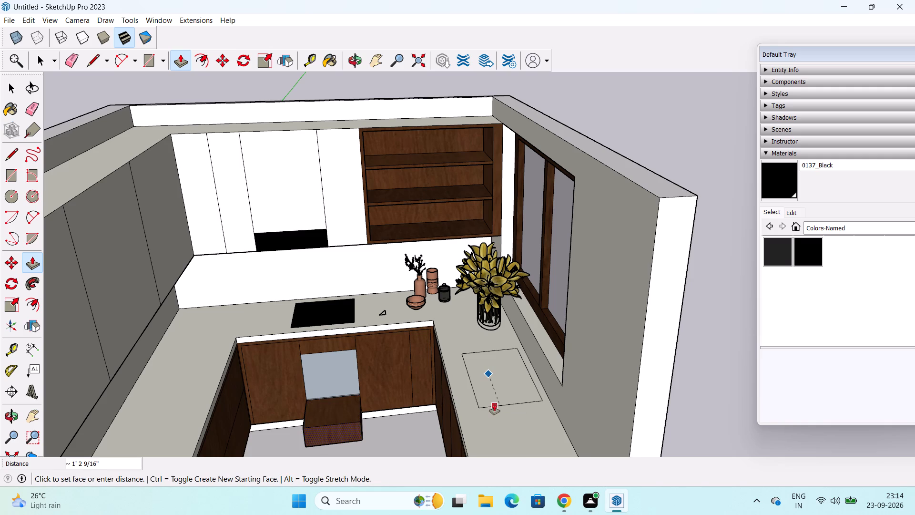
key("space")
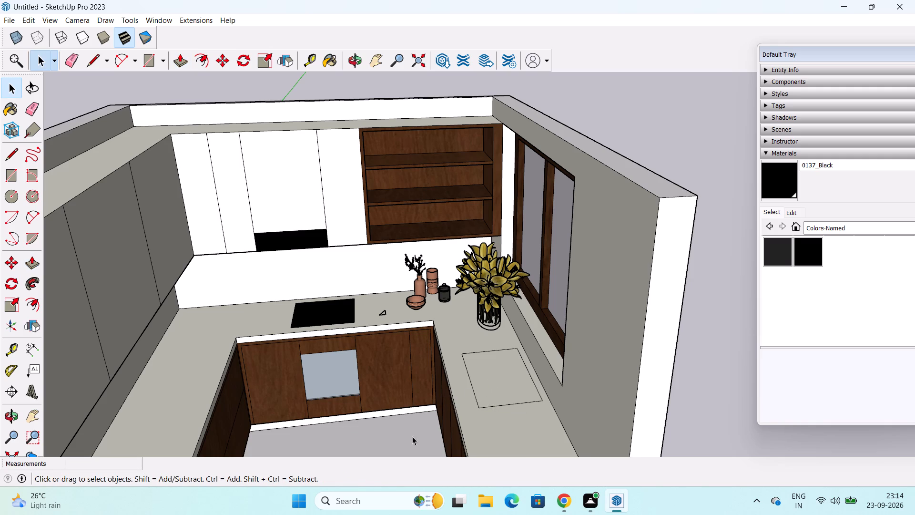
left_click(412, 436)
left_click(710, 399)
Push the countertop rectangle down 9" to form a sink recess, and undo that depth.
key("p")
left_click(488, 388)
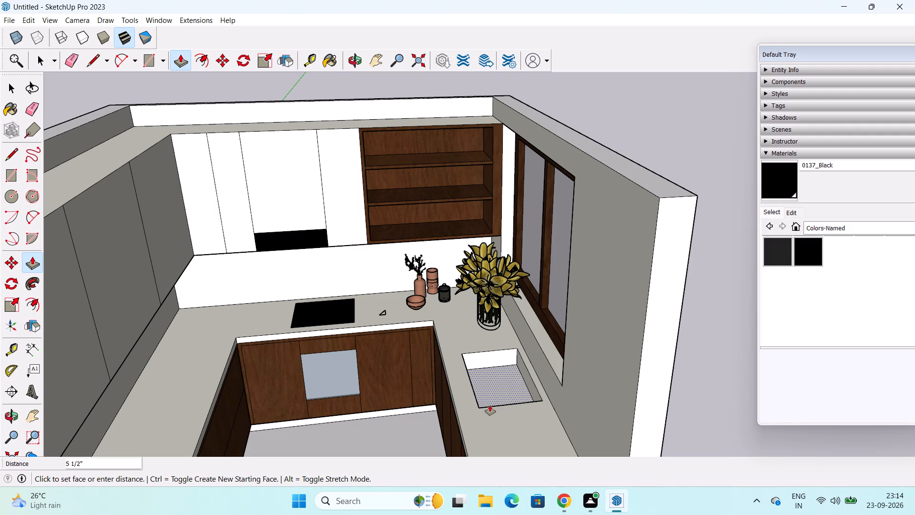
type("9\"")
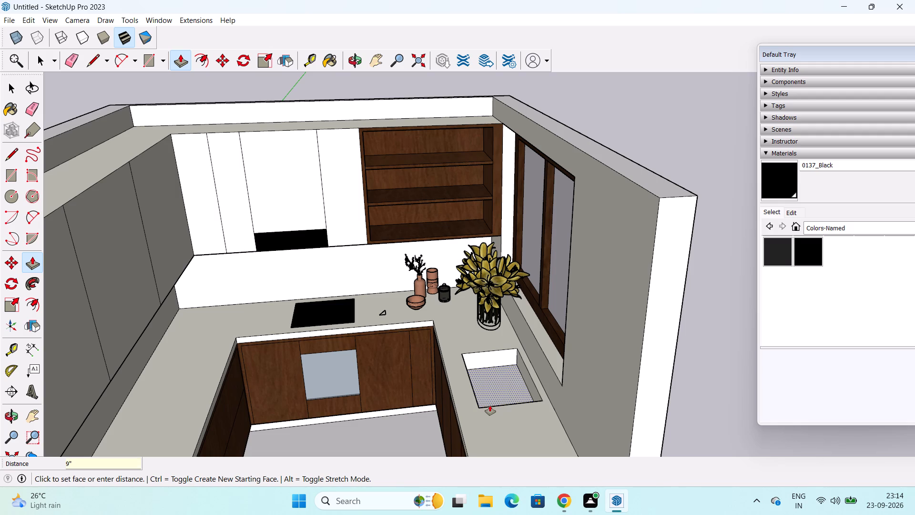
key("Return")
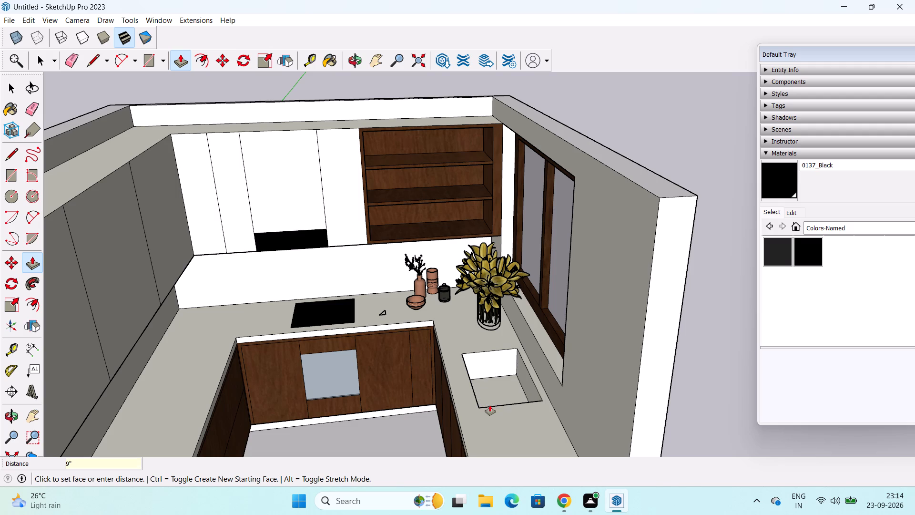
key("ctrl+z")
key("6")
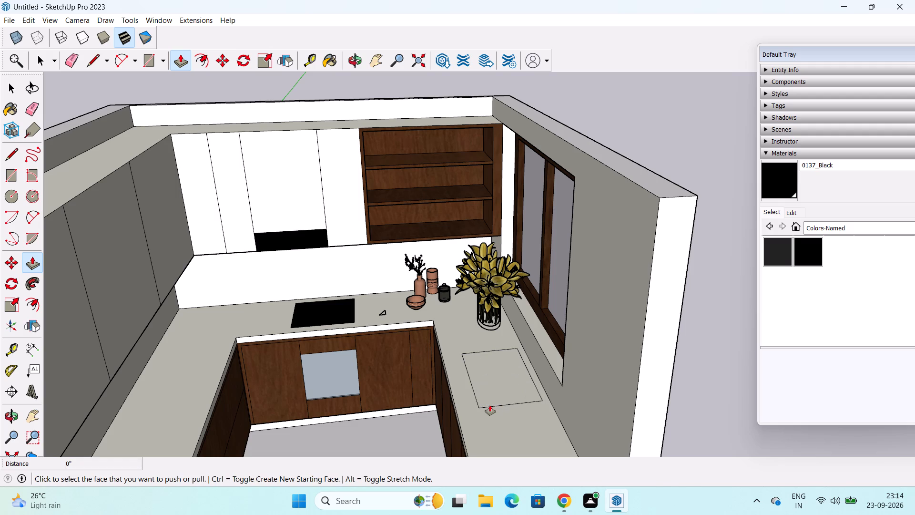
Push the countertop rectangle down 6" to form the sink recess.
left_click(502, 376)
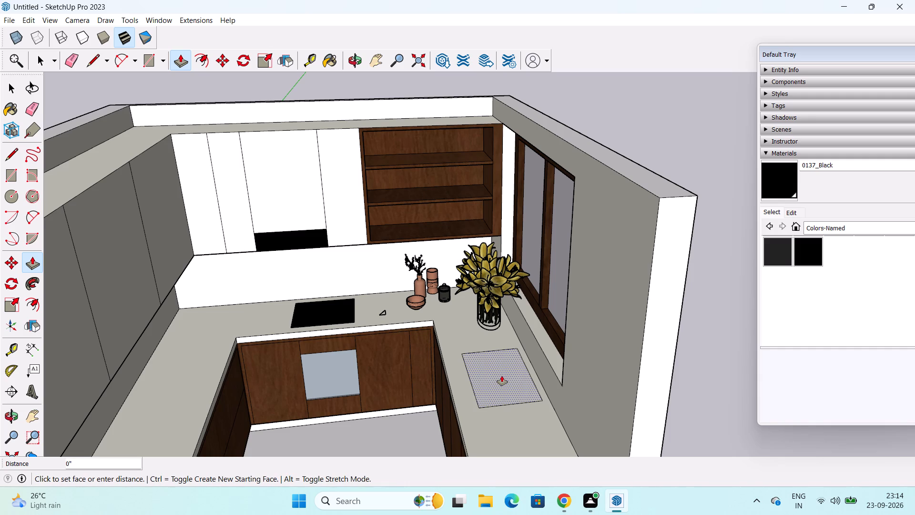
type("6'")
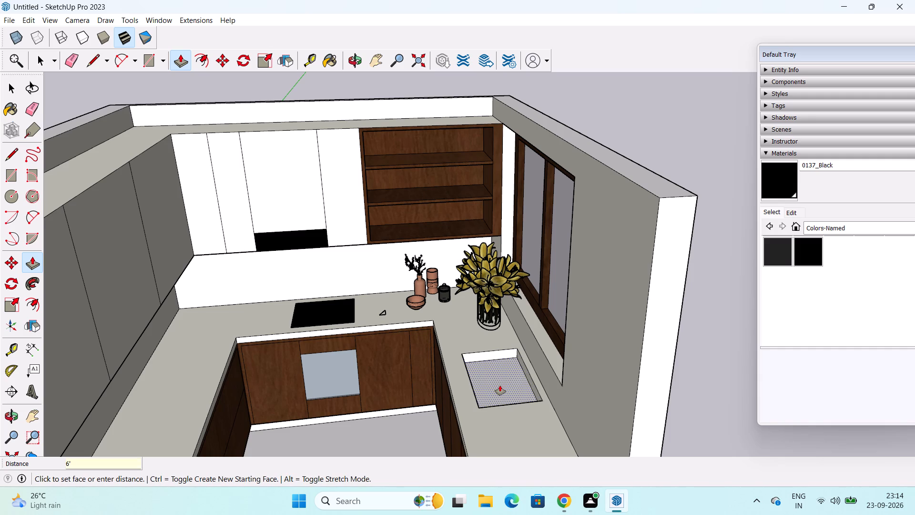
key("BackSpace")
key("shift+quotedbl")
key("Return")
key("space")
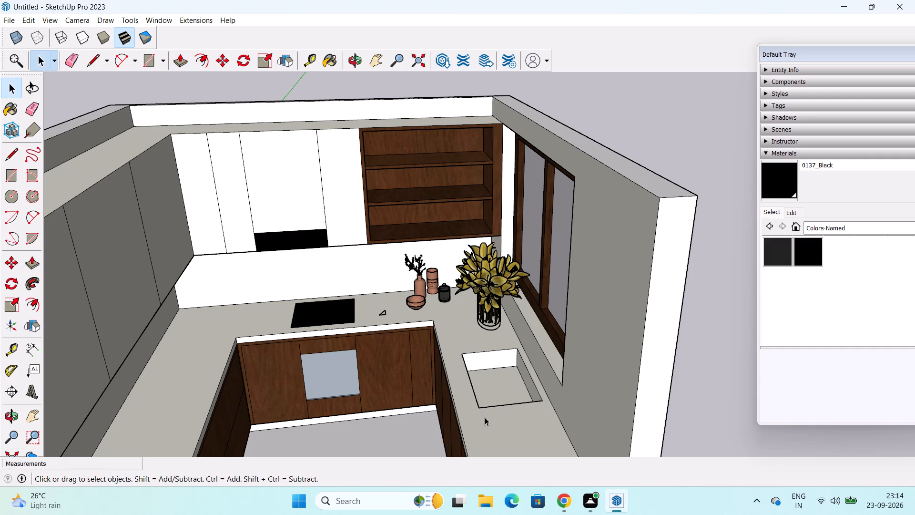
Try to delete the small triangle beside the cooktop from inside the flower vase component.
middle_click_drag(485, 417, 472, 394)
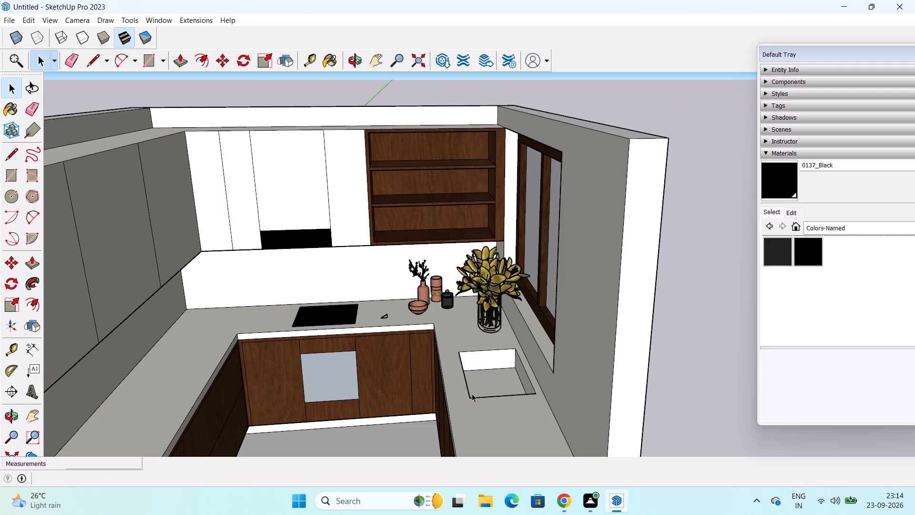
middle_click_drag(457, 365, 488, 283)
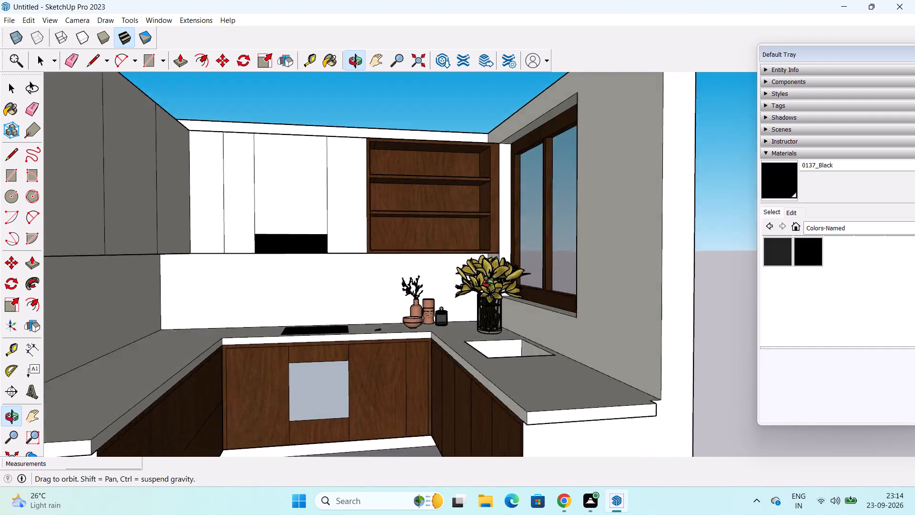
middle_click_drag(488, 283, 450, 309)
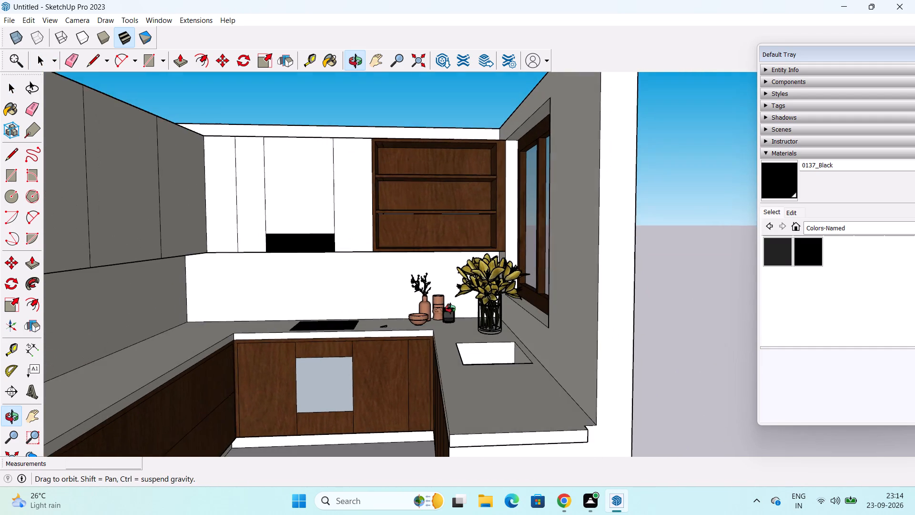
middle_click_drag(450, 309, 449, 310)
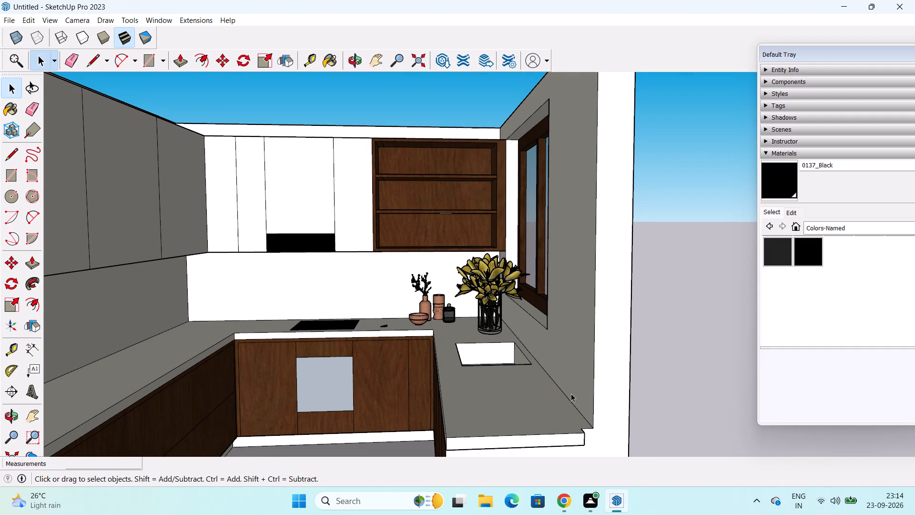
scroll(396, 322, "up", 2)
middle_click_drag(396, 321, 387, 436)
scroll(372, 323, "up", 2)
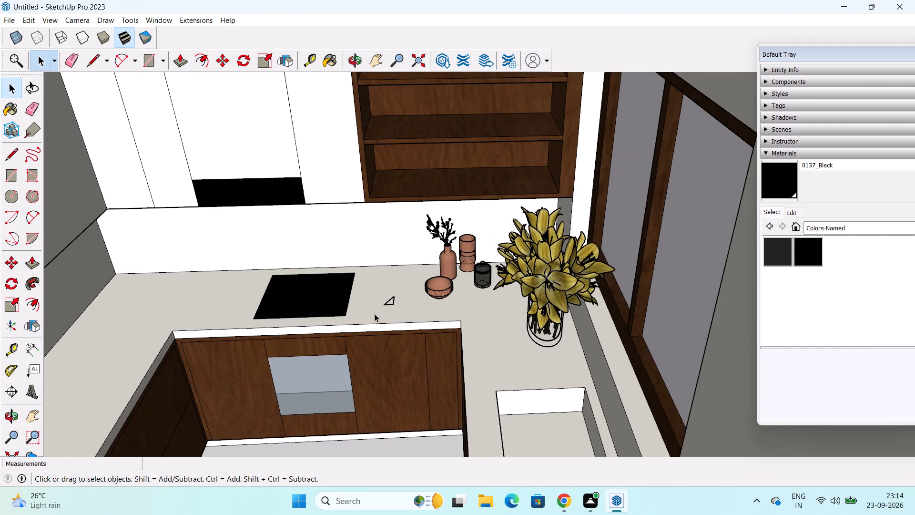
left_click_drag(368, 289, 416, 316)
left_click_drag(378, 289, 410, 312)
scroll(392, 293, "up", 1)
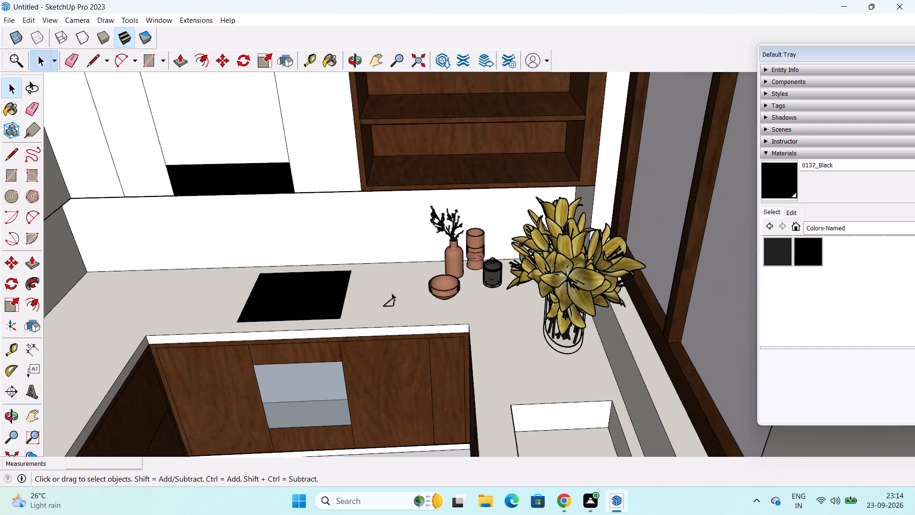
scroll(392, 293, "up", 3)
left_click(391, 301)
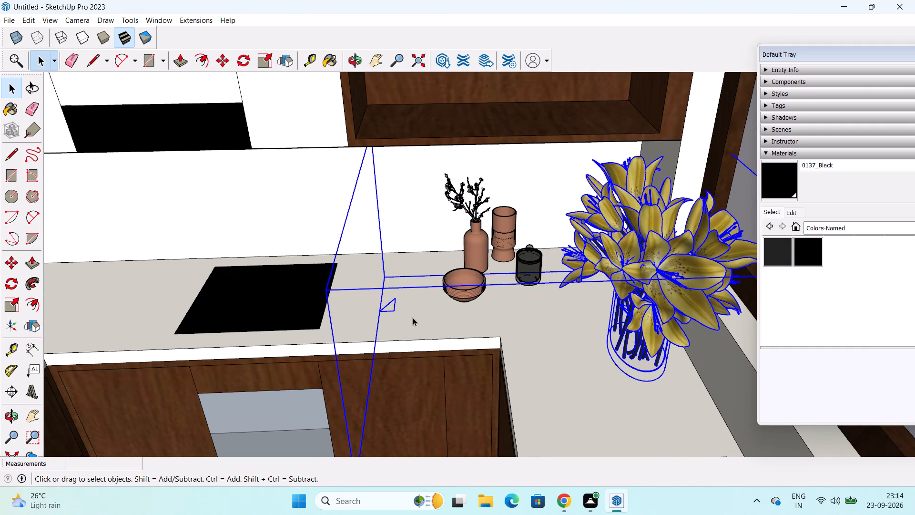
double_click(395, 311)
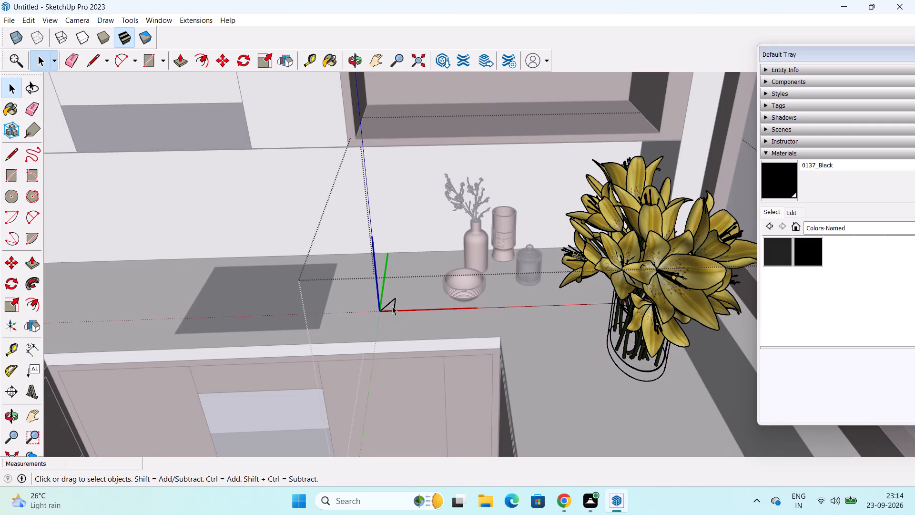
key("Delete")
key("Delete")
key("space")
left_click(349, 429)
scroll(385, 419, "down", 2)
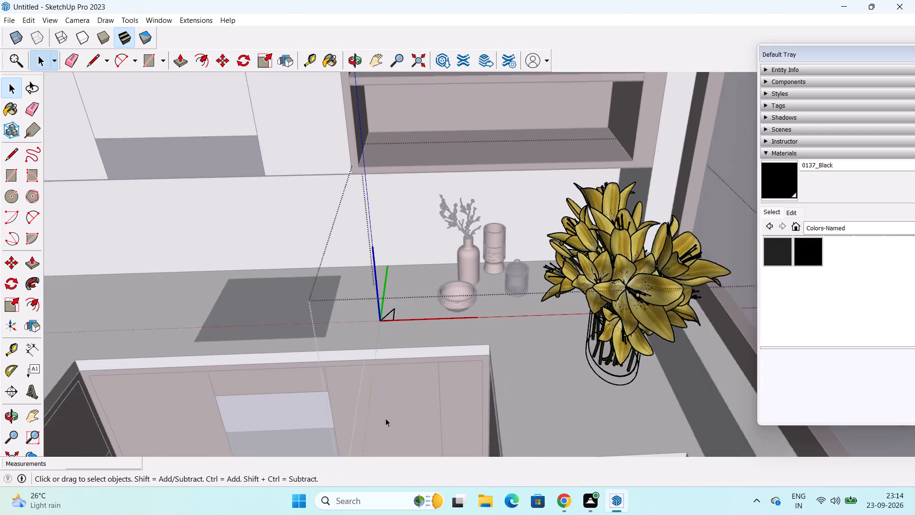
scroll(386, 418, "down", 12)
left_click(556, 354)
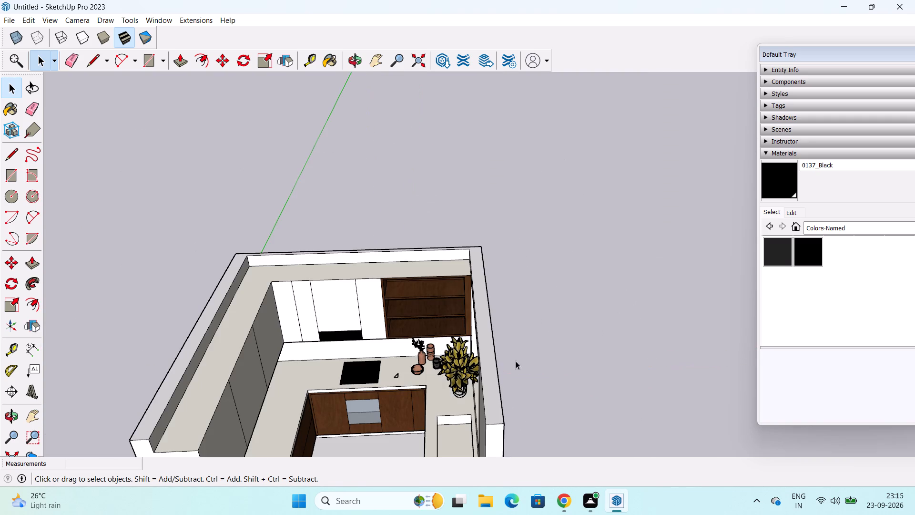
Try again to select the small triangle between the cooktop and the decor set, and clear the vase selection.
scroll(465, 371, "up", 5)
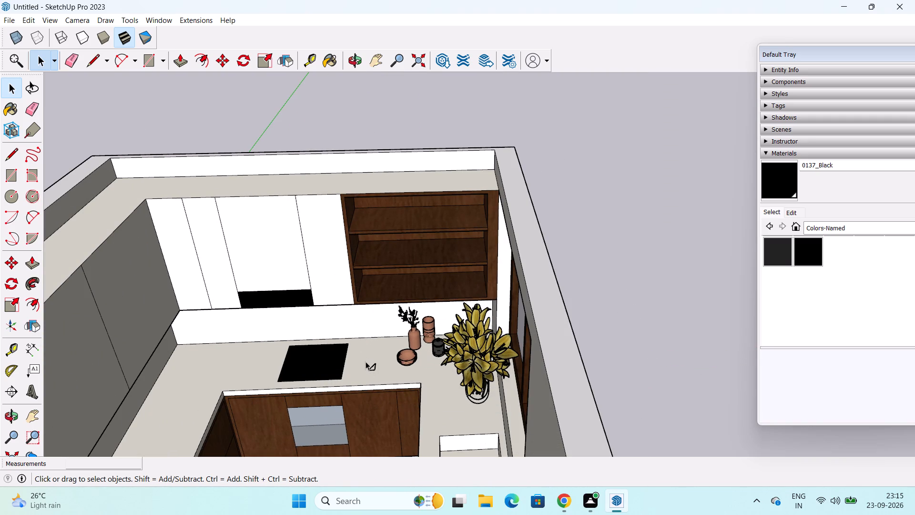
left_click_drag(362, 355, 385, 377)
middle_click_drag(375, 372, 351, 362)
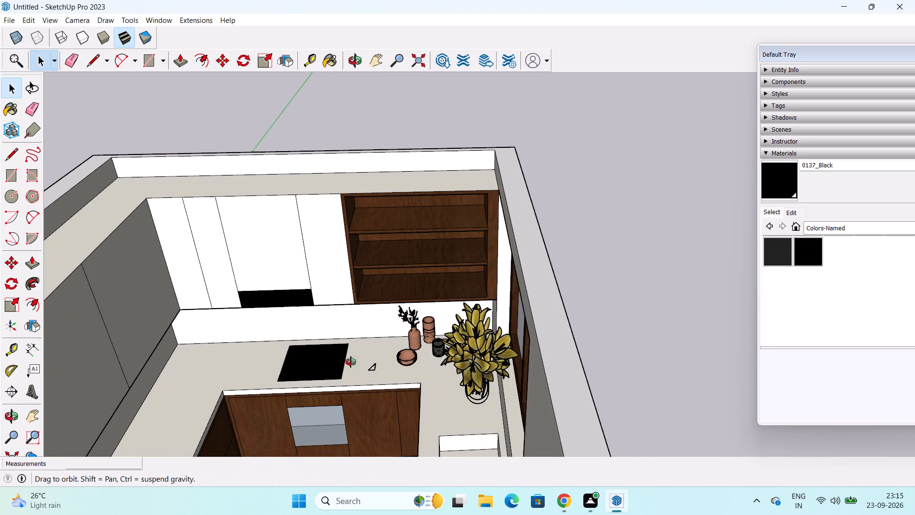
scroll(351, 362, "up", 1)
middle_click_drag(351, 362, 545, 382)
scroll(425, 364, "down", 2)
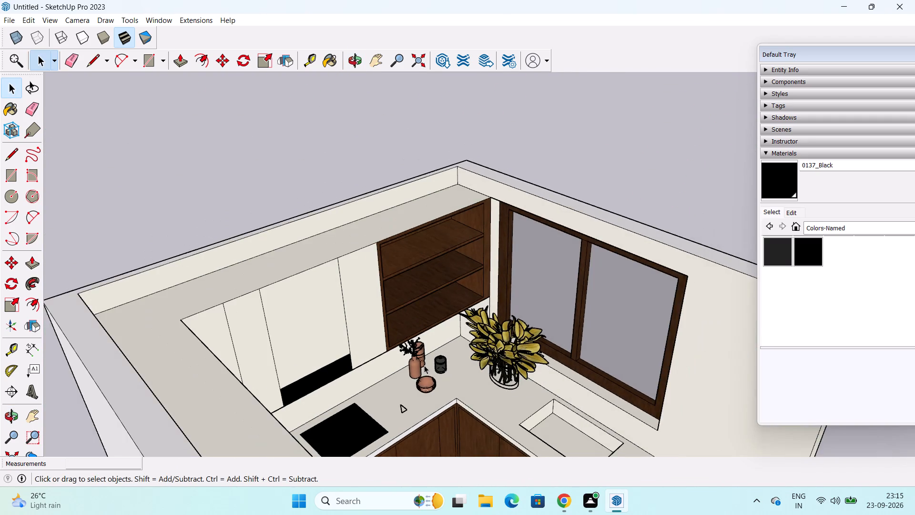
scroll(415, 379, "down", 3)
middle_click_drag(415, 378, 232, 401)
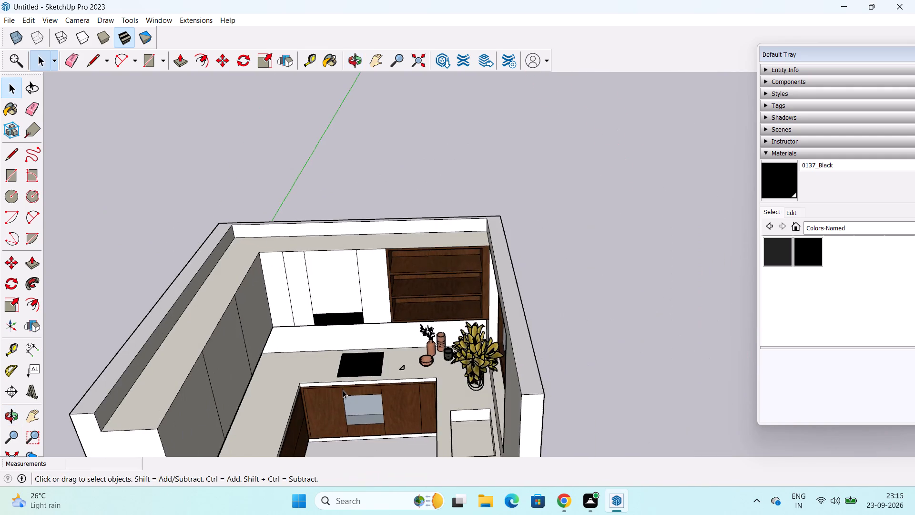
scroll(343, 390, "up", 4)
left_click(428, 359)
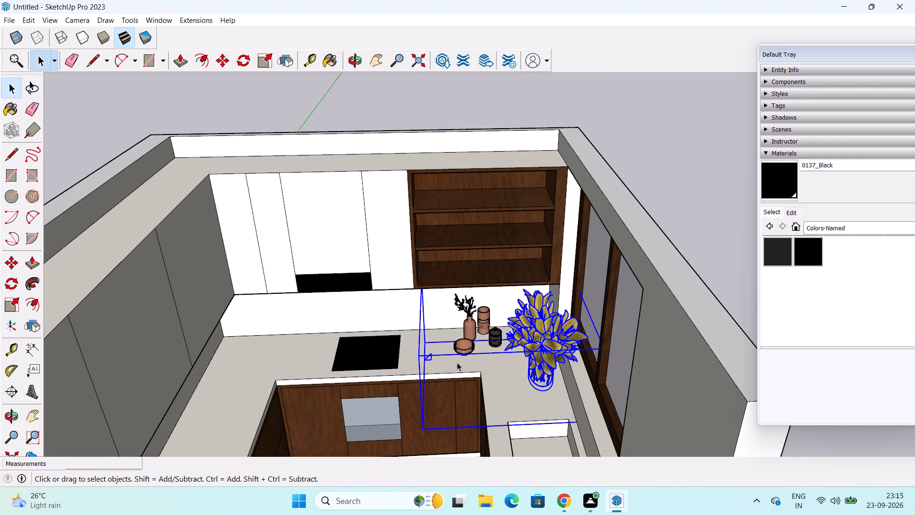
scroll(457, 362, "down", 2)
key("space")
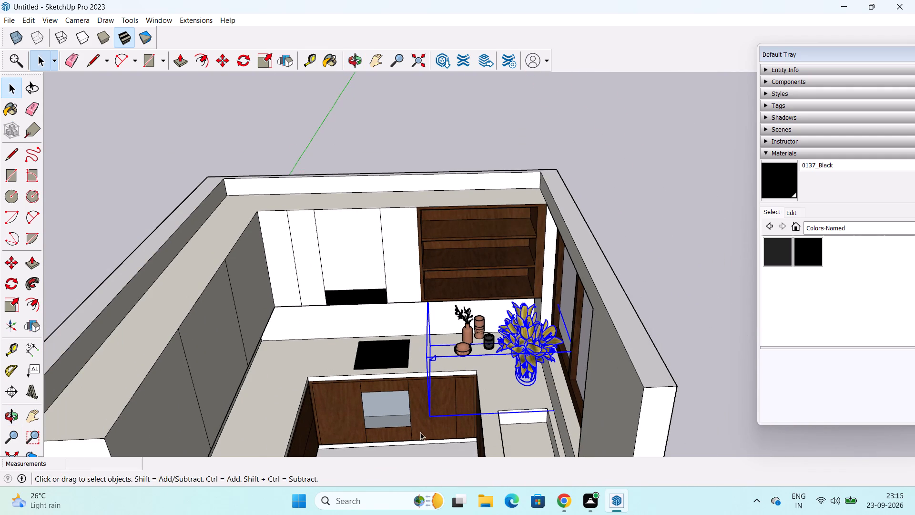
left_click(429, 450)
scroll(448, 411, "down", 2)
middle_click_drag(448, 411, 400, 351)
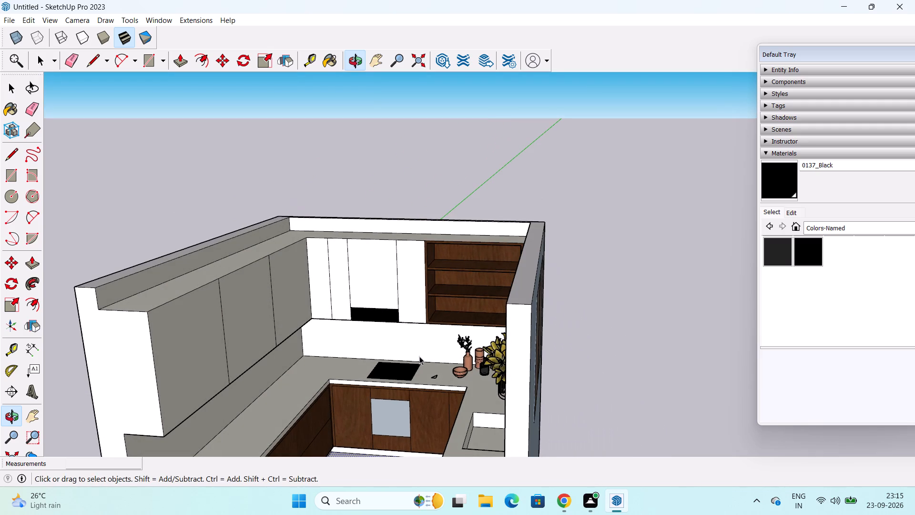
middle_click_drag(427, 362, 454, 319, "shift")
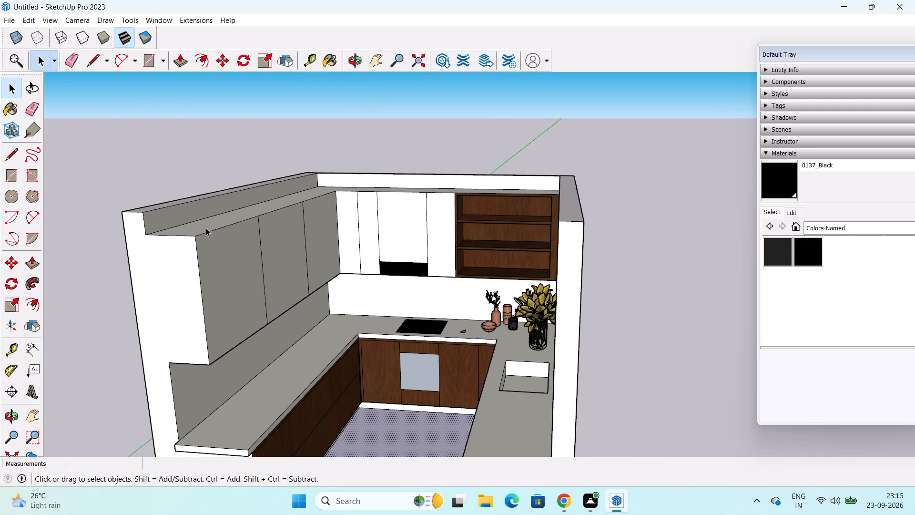
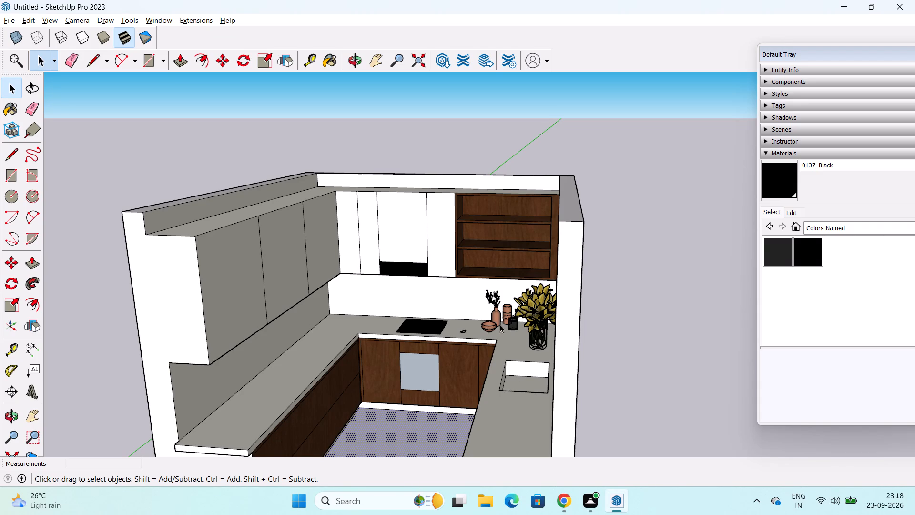
Import Component_57 from the Downloads folder and place the black crockery set on the countertop beneath the long run of grey wall cabinets.
left_click(6, 18)
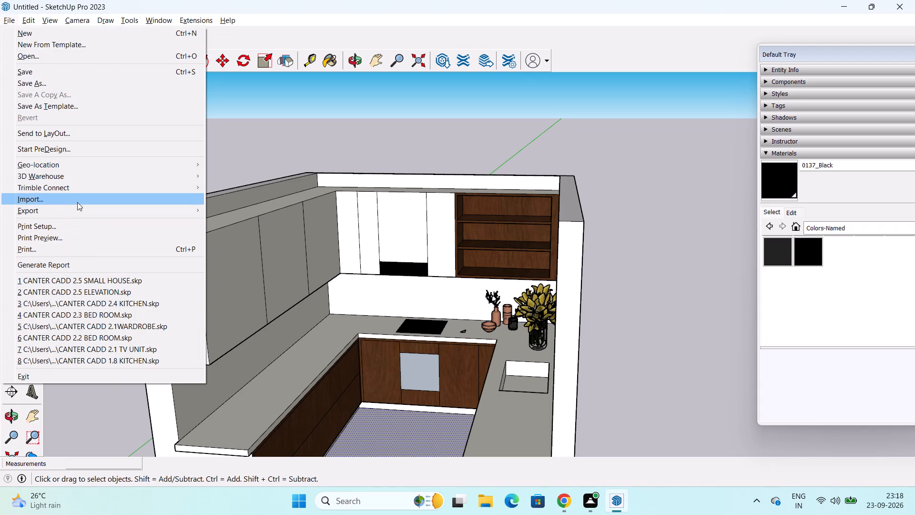
left_click(80, 199)
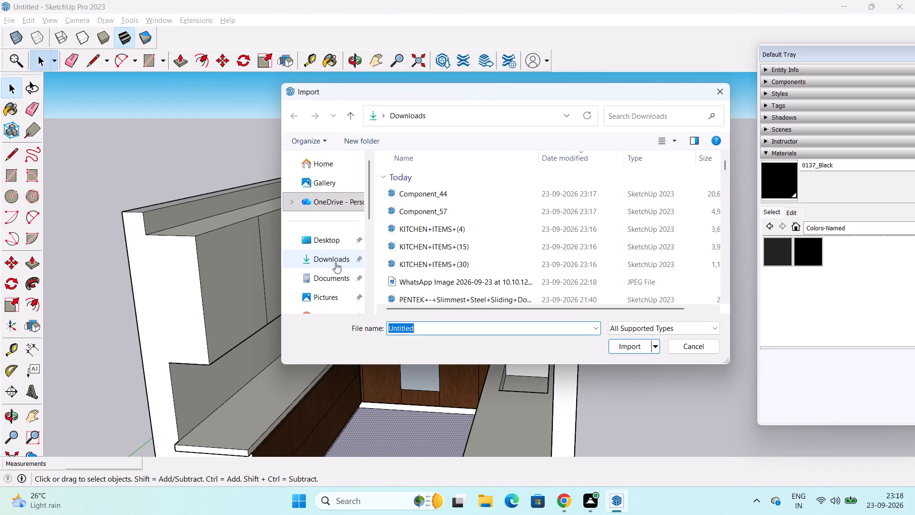
left_click(338, 258)
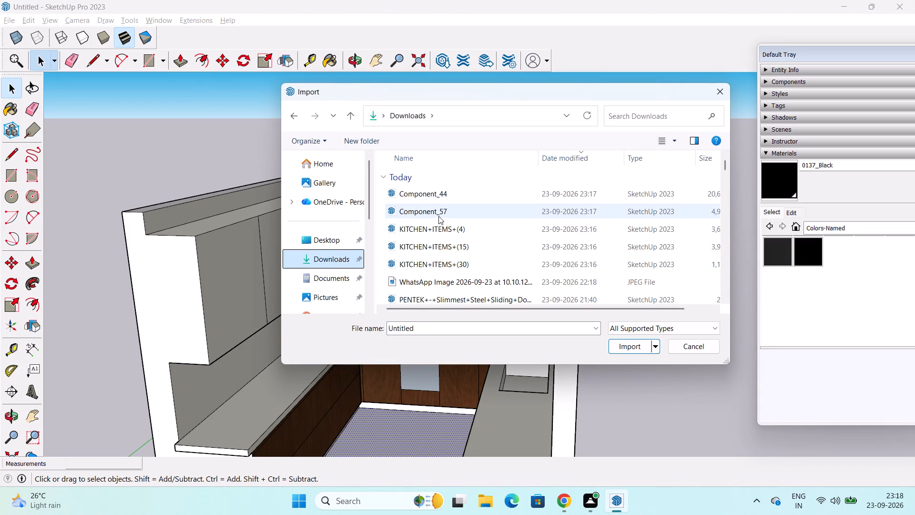
left_click(438, 210)
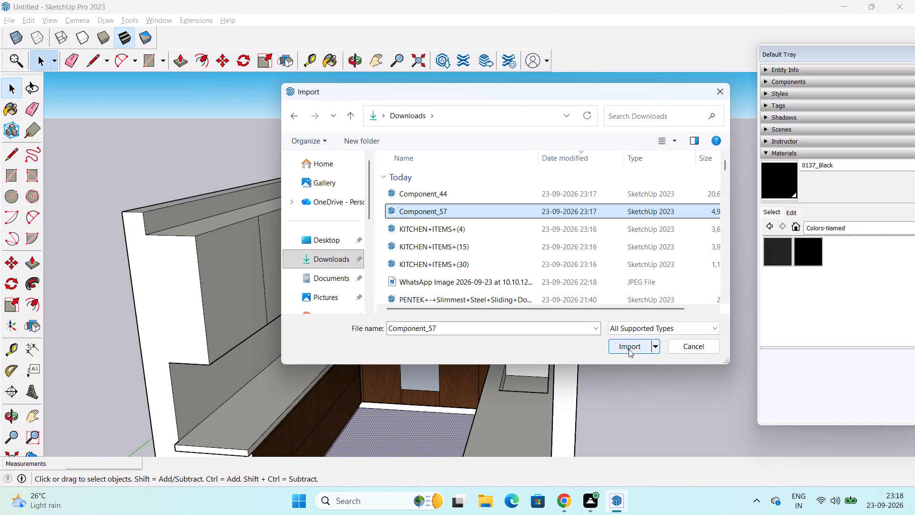
left_click(629, 345)
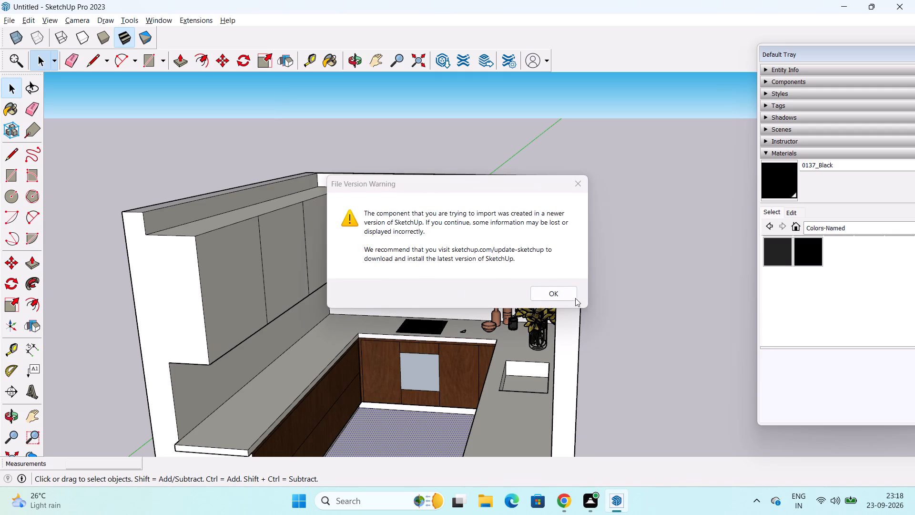
left_click(564, 296)
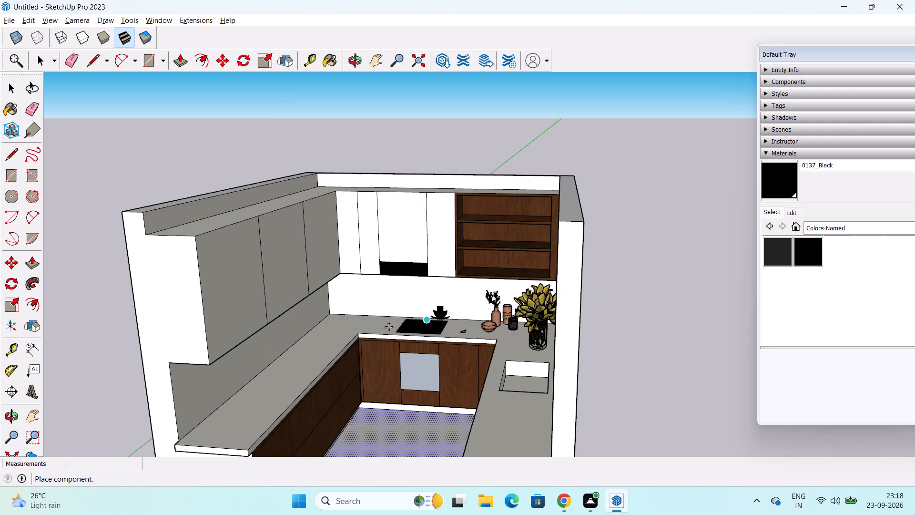
scroll(318, 333, "up", 5)
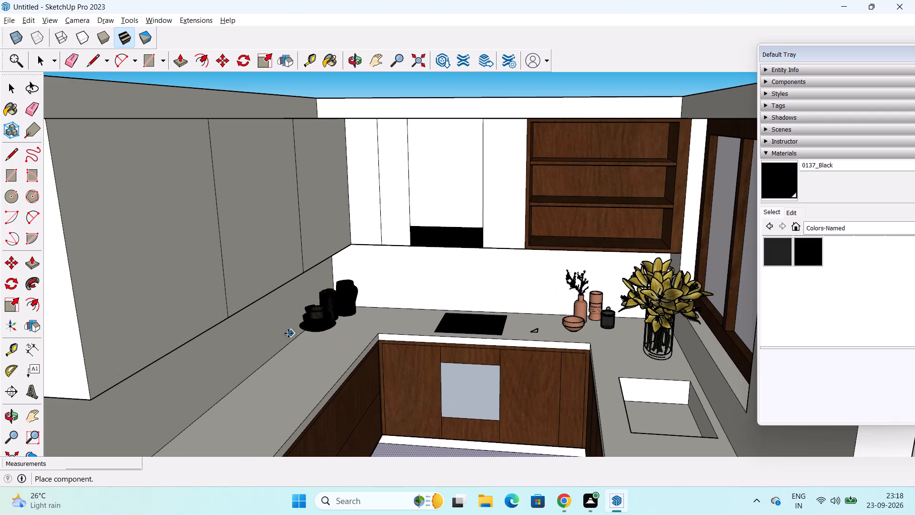
left_click(286, 366)
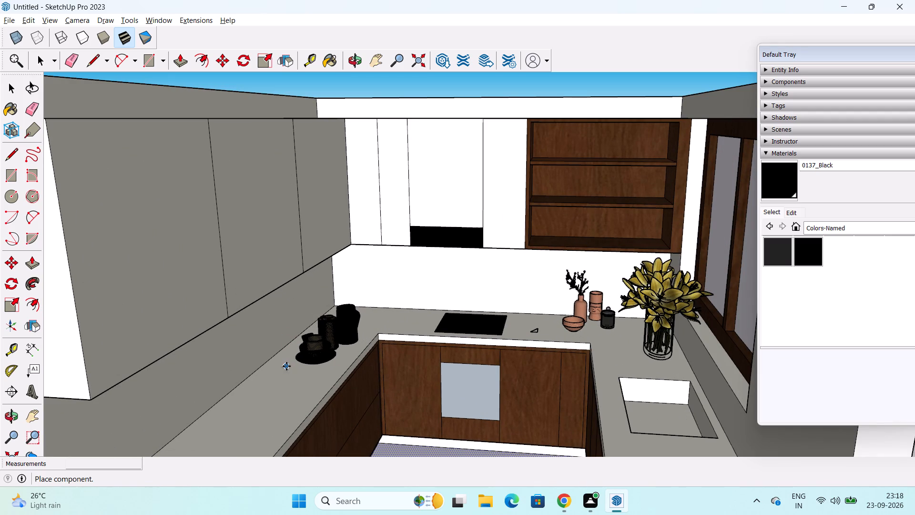
middle_click_drag(328, 360, 255, 342)
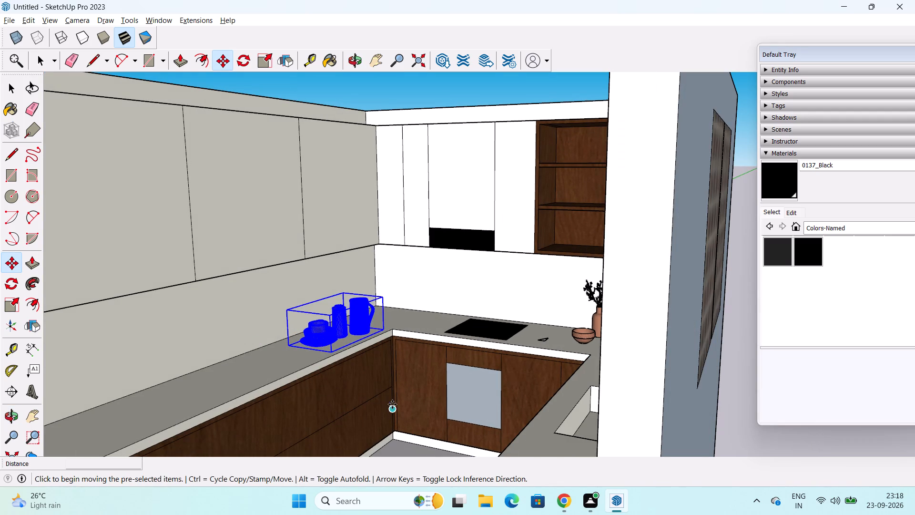
key("space")
left_click(405, 447)
Rotate the black crockery set 90 degrees on the countertop about its front bottom corner.
middle_click_drag(376, 382, 373, 384)
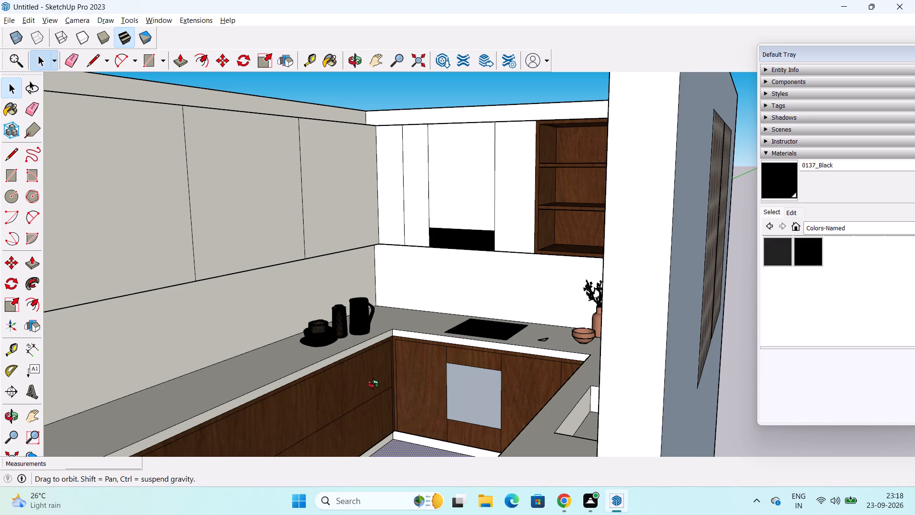
middle_click_drag(373, 384, 393, 389)
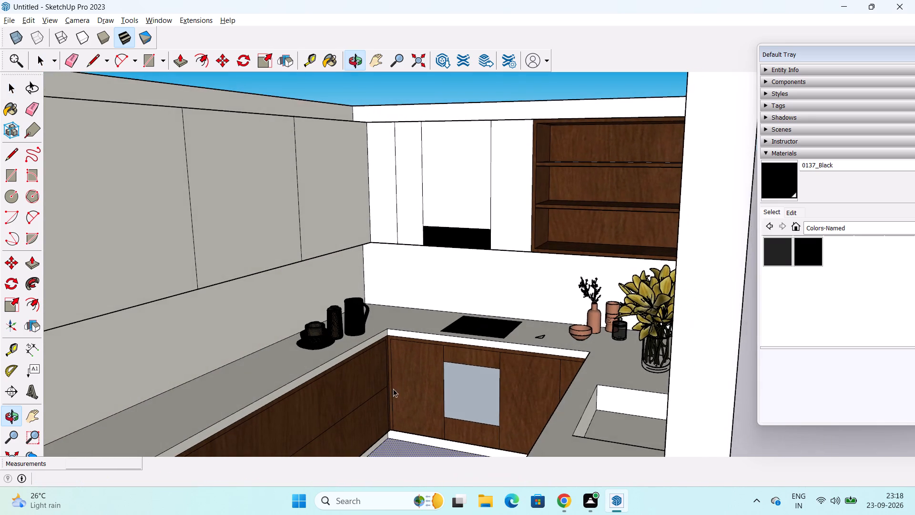
scroll(353, 330, "up", 2)
left_click(330, 324)
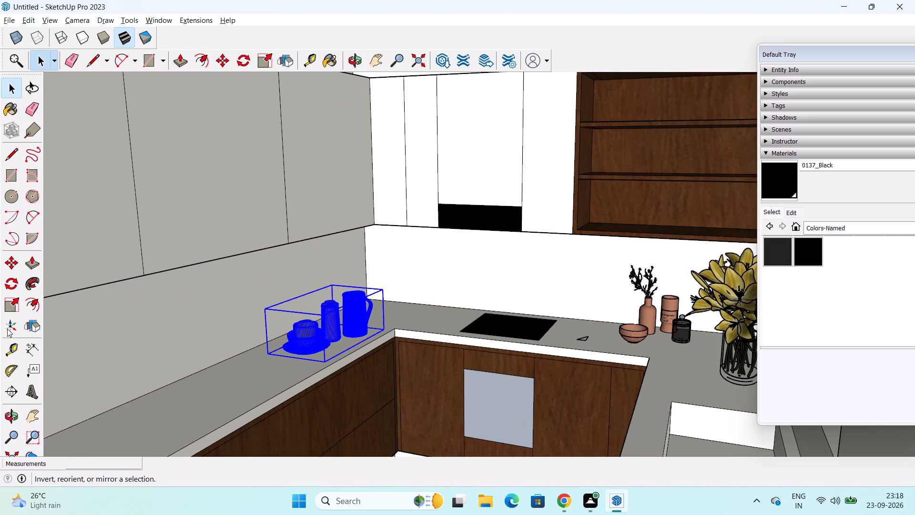
left_click_drag(10, 285, 15, 283)
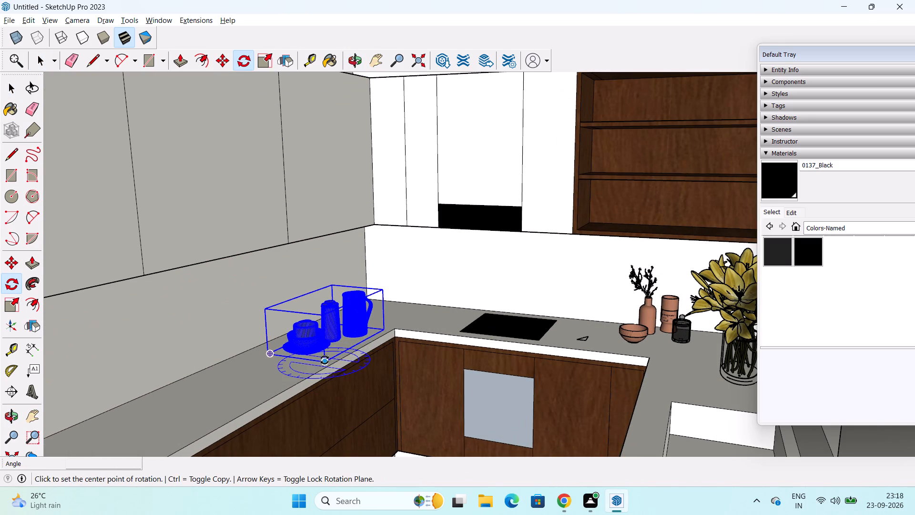
left_click(325, 361)
left_click(263, 354)
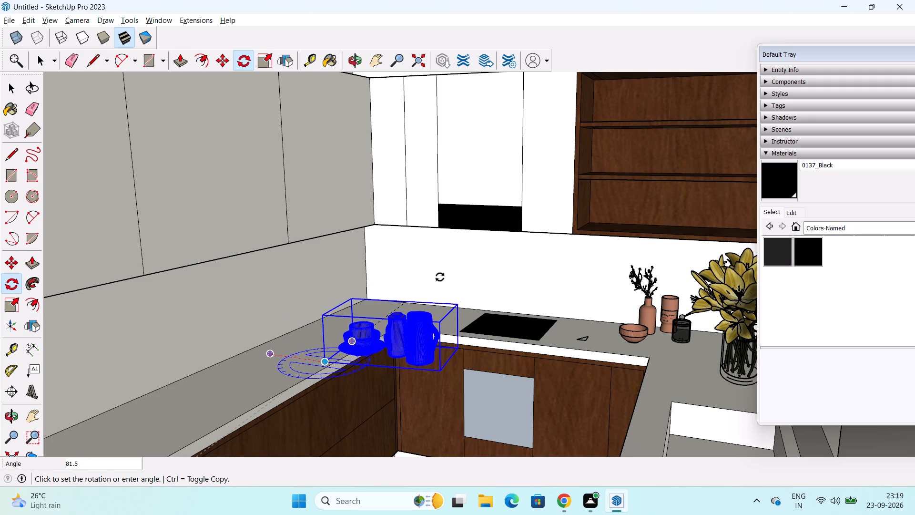
type("90")
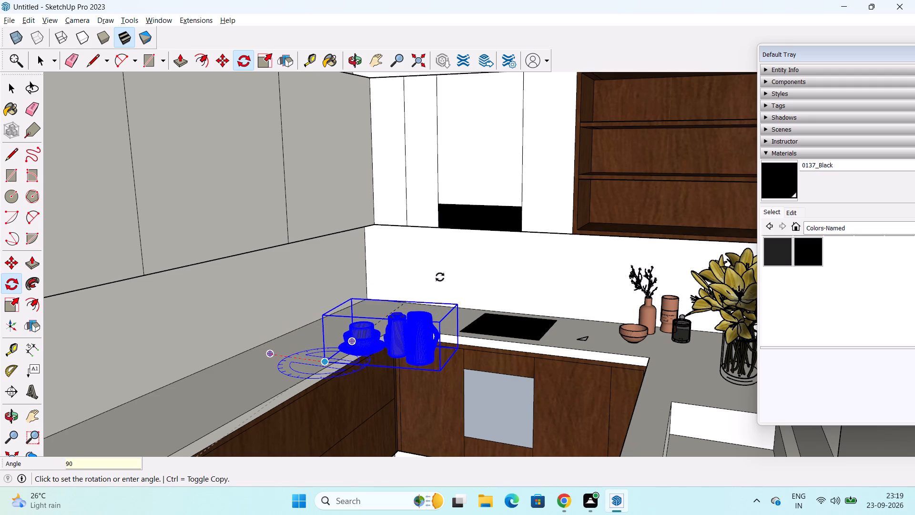
key("Return")
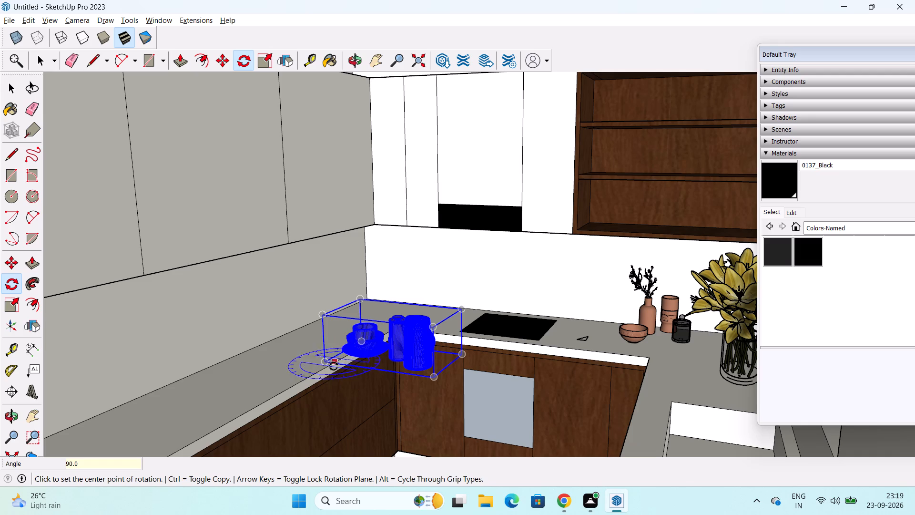
key("space")
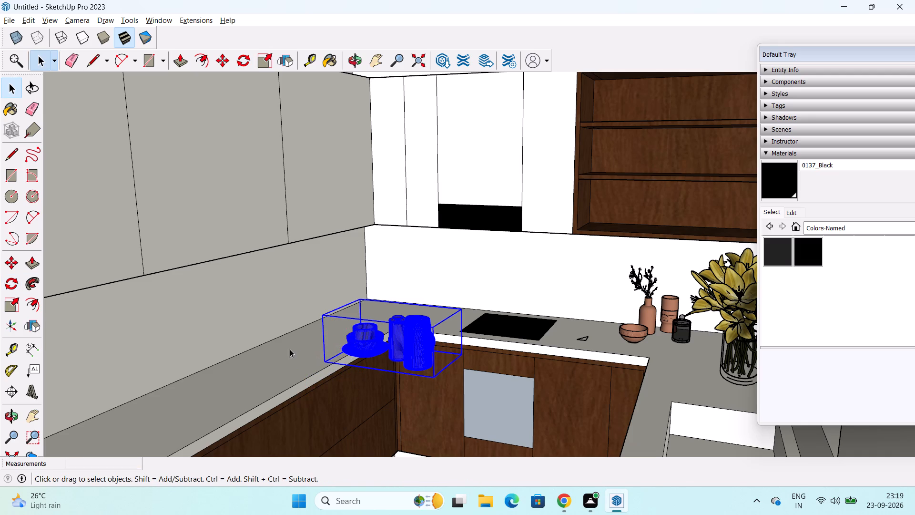
Move the crockery set about 2' 4 11/16" toward the back wall, then about 1' 3 7/16" away from the cooktop into the corner.
key("m")
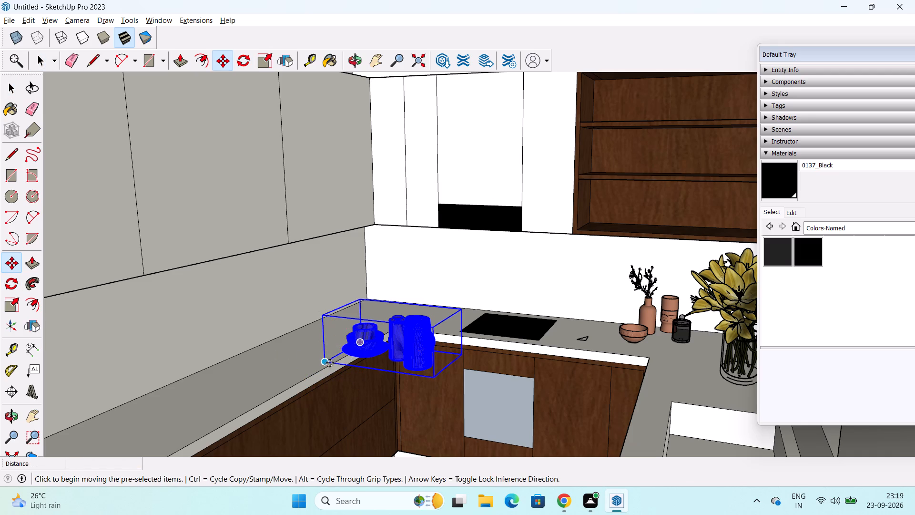
left_click(324, 364)
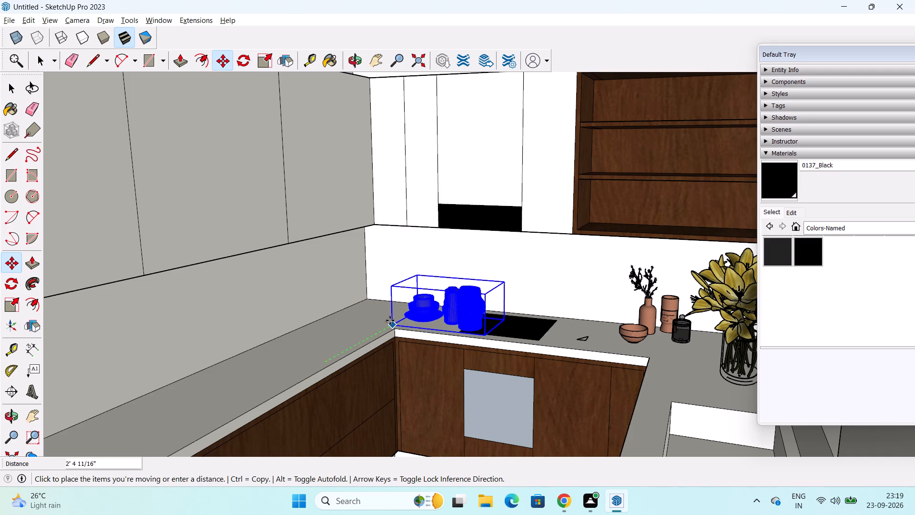
left_click(390, 320)
left_click(488, 336)
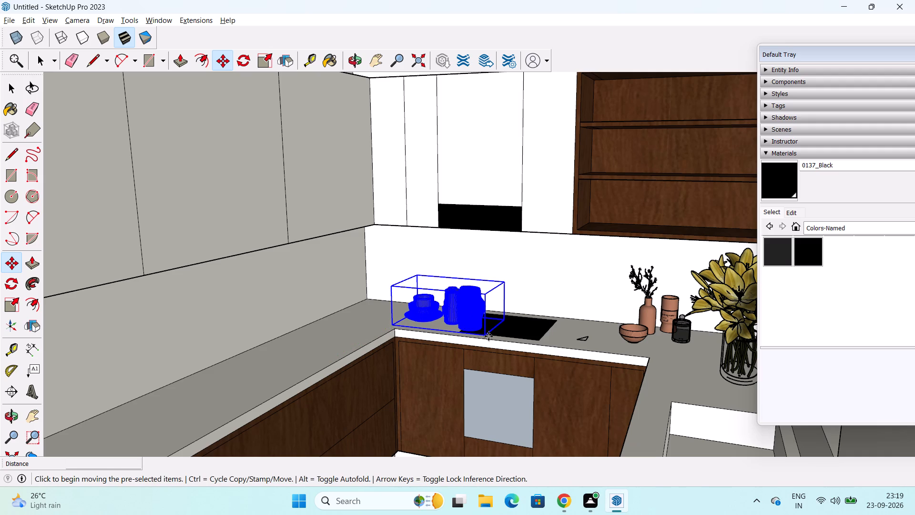
left_click(426, 324)
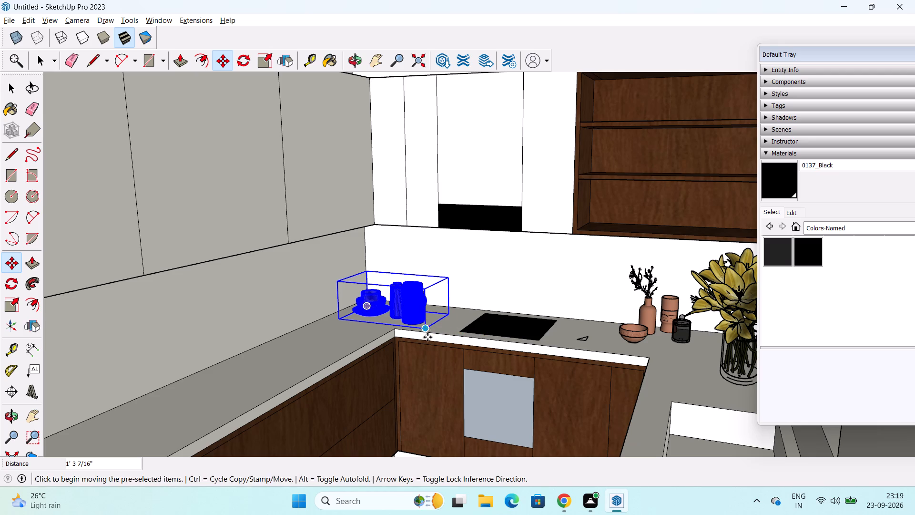
Shift the crockery set about 4 13/16" across the countertop, closer to the backsplash, and clear its selection.
middle_click_drag(427, 337, 468, 436)
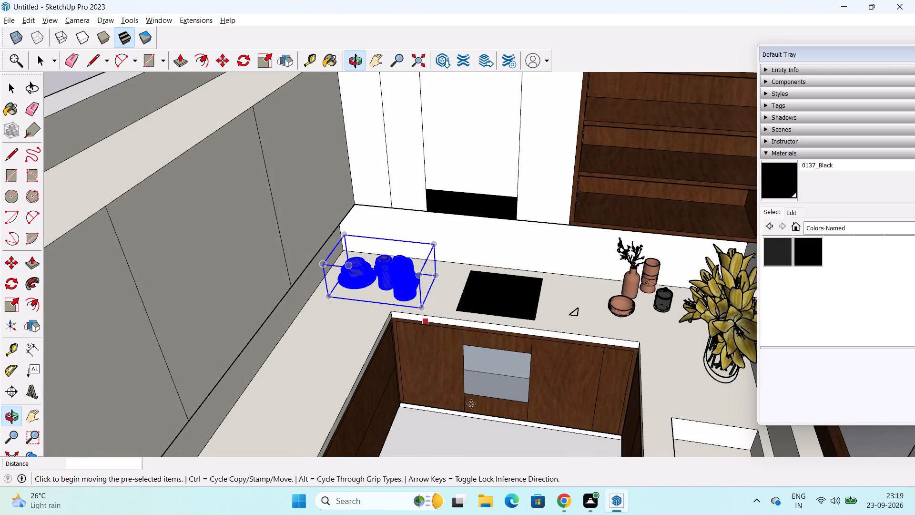
scroll(461, 288, "up", 6)
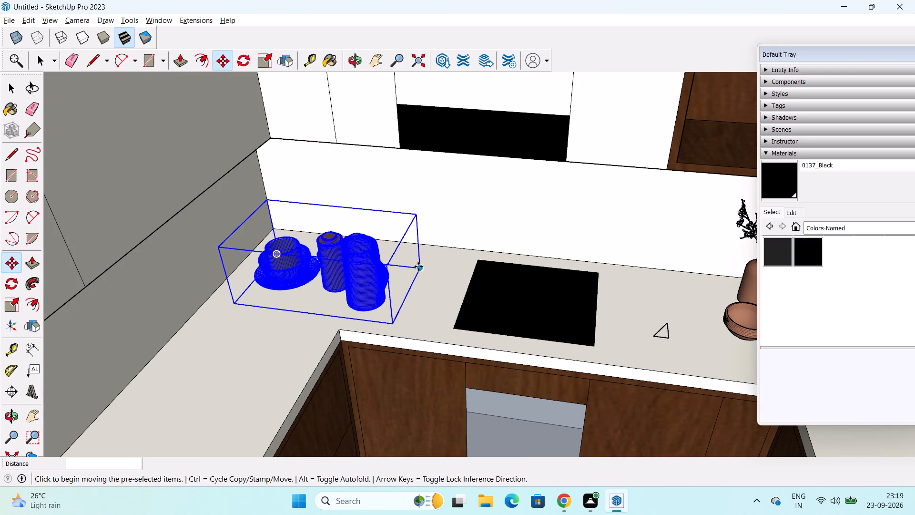
left_click(419, 267)
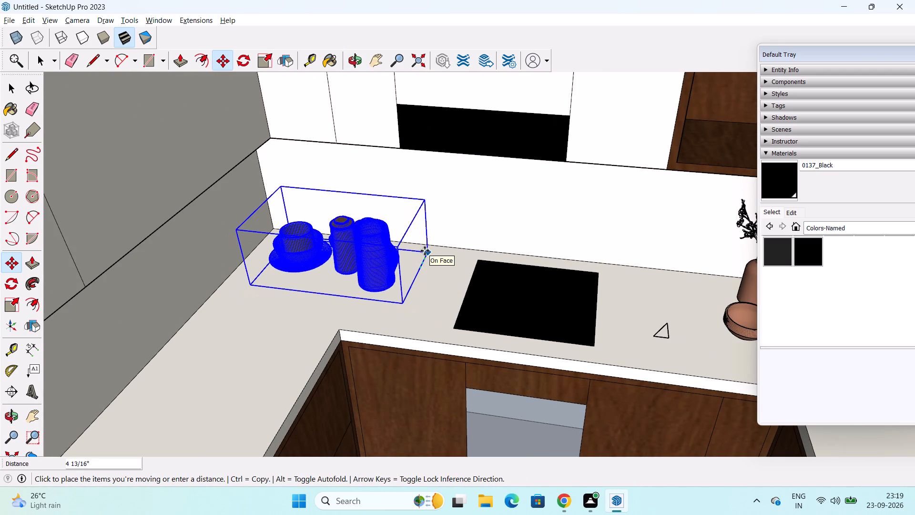
left_click(425, 251)
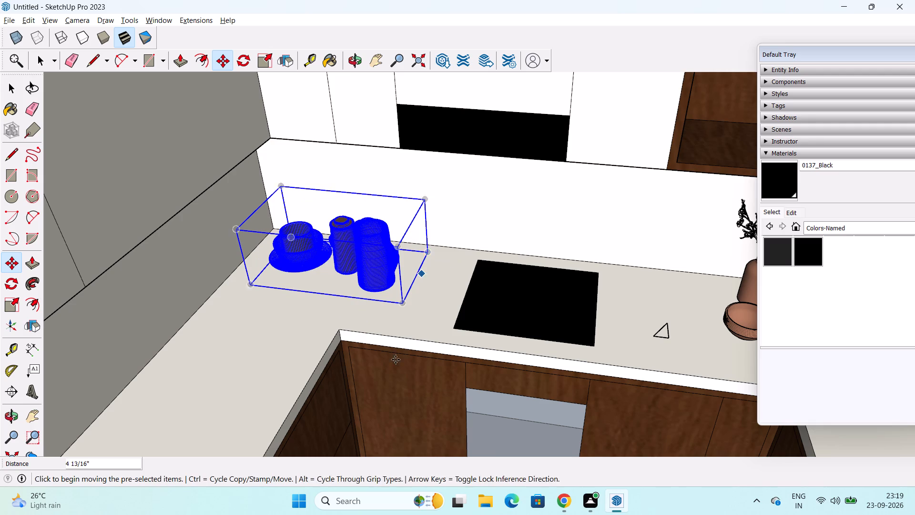
key("space")
left_click(270, 394)
Import KITCHEN+ITEMS+(4) from the Downloads folder and place the utensil holder on the countertop between the cooktop and the pink bowl.
scroll(315, 383, "down", 2)
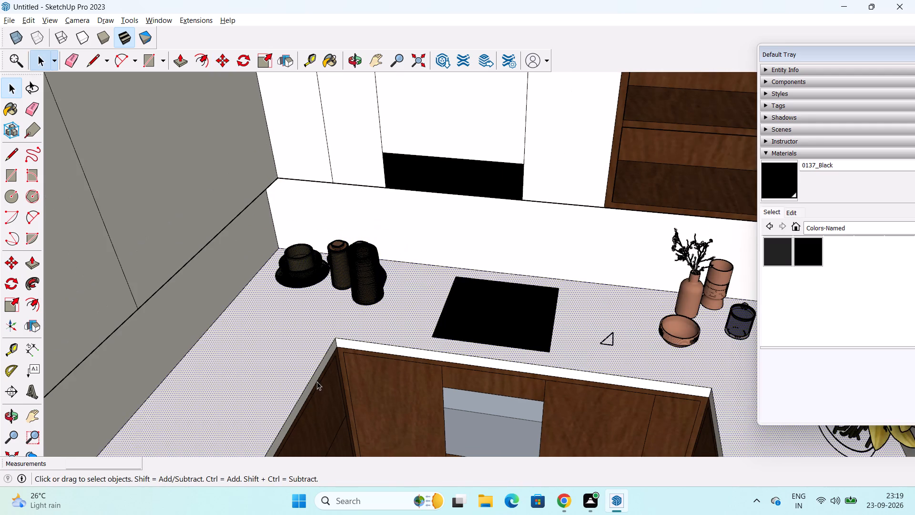
middle_click_drag(327, 371, 392, 269)
scroll(395, 268, "down", 7)
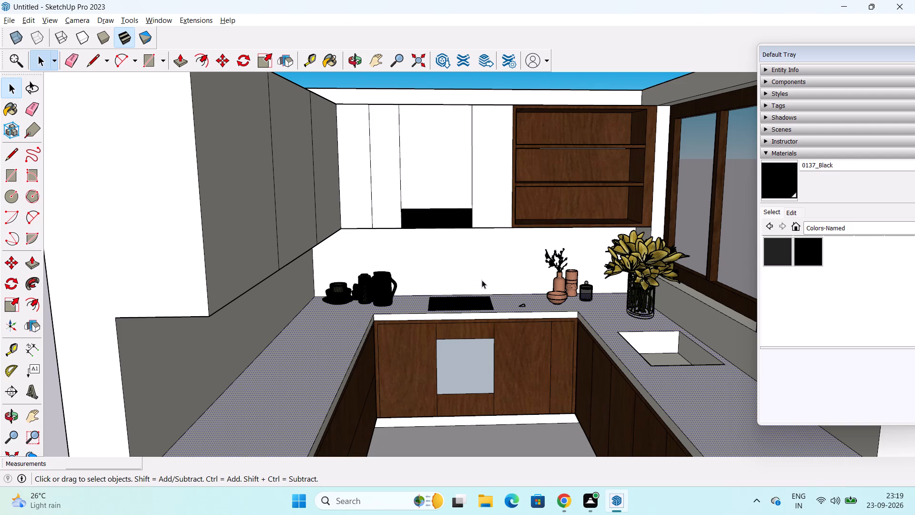
scroll(482, 280, "down", 1)
middle_click_drag(481, 280, 422, 311, "shift")
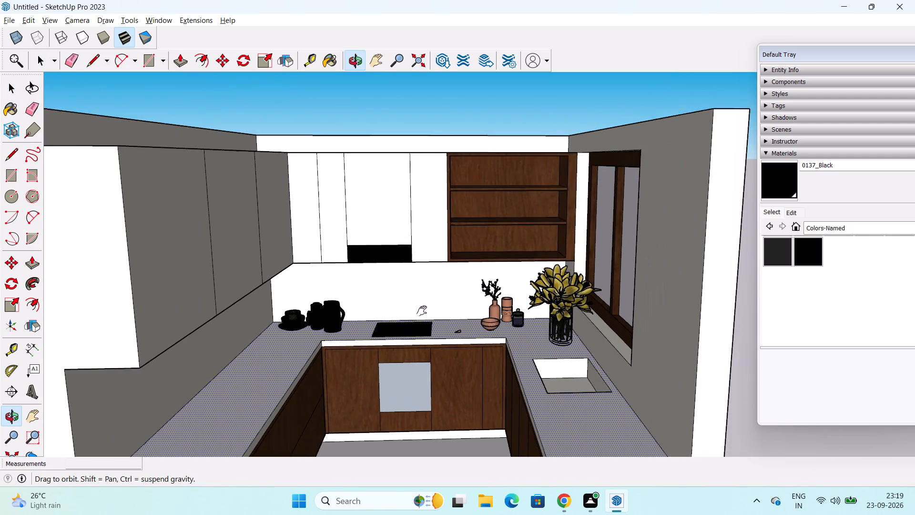
middle_click_drag(422, 311, 422, 311, "shift")
left_click(10, 18)
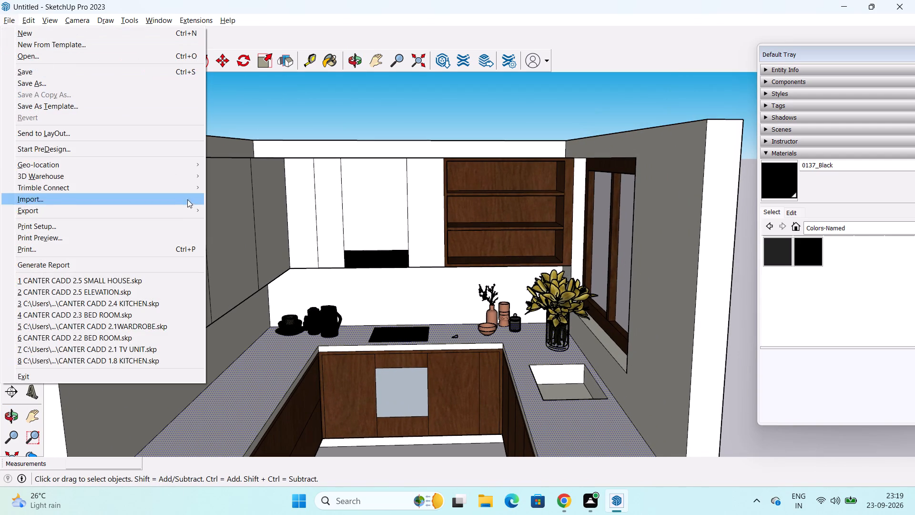
left_click(139, 202)
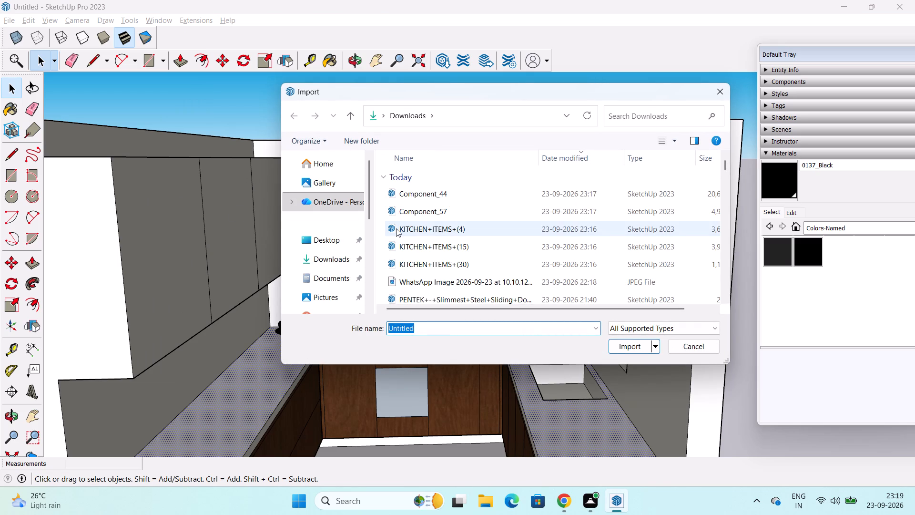
left_click(340, 255)
left_click(442, 228)
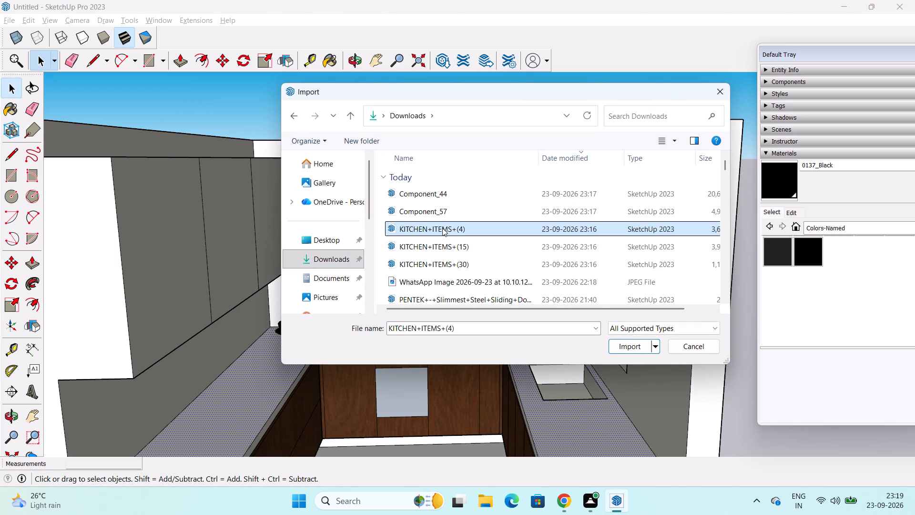
left_click(640, 347)
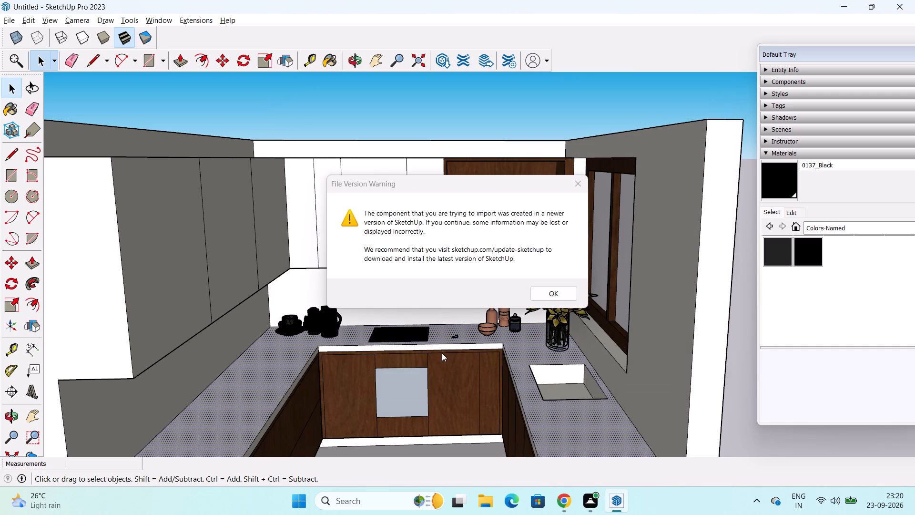
left_click(560, 283)
left_click(558, 289)
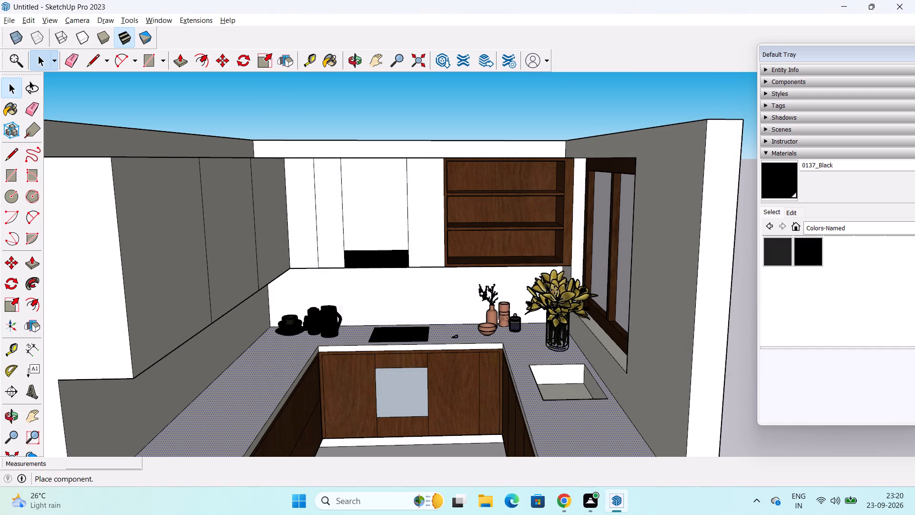
scroll(496, 255, "up", 4)
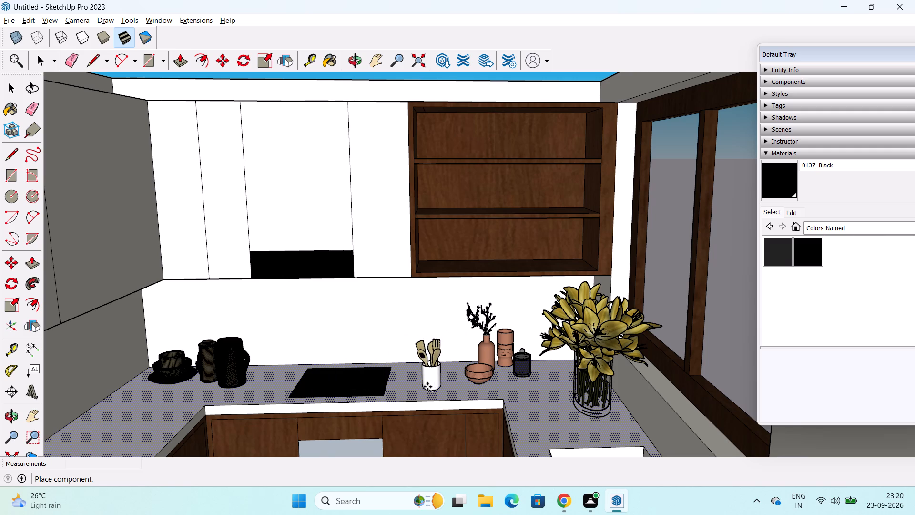
left_click(427, 387)
middle_click_drag(445, 394, 423, 417)
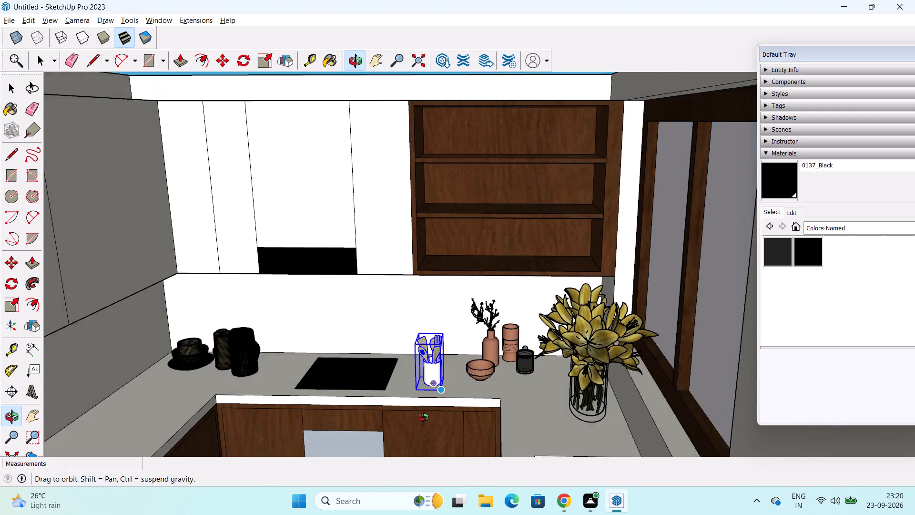
middle_click_drag(423, 417, 424, 427)
key("space")
left_click(524, 378)
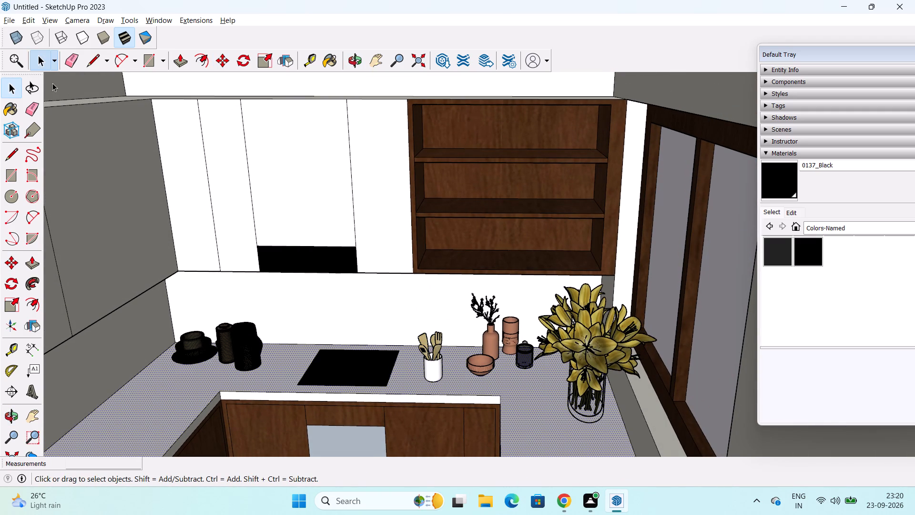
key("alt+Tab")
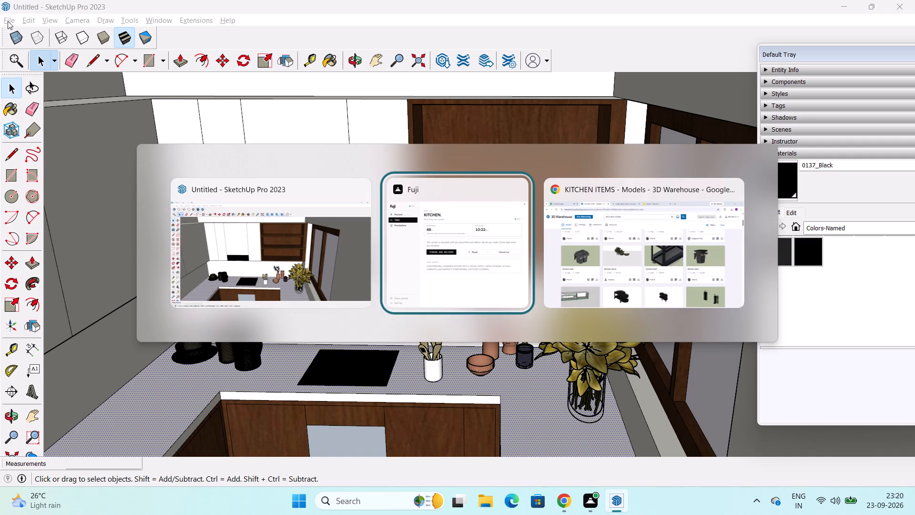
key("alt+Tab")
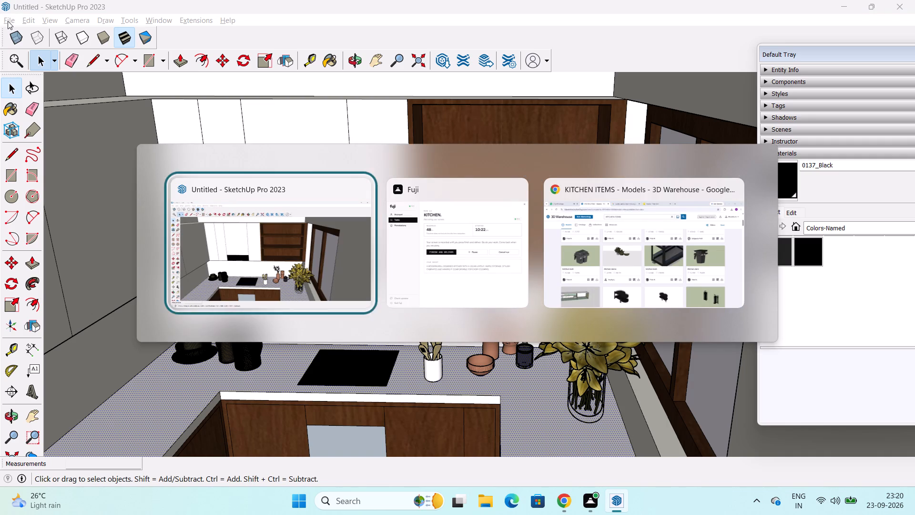
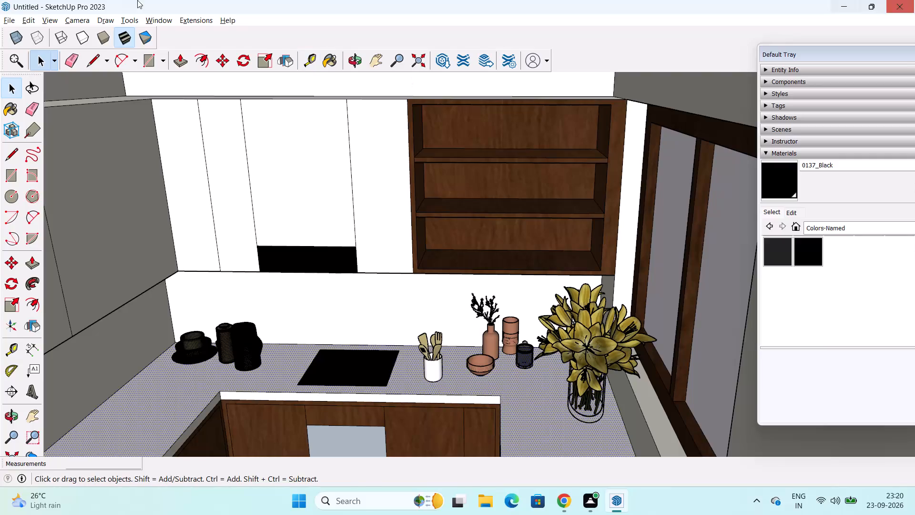
Import KITCHEN+ITEMS+(15) from the Downloads folder and place the knife block on the side countertop near the black crockery set.
left_click(10, 17)
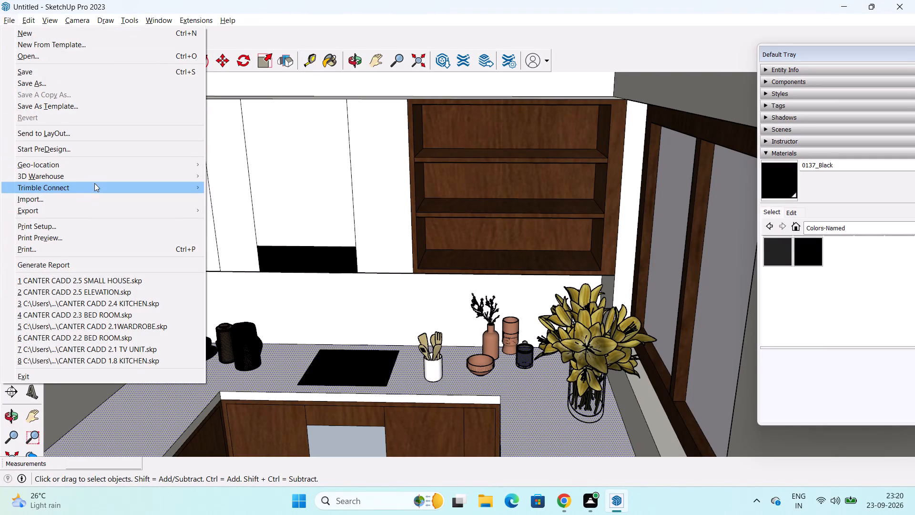
left_click(84, 202)
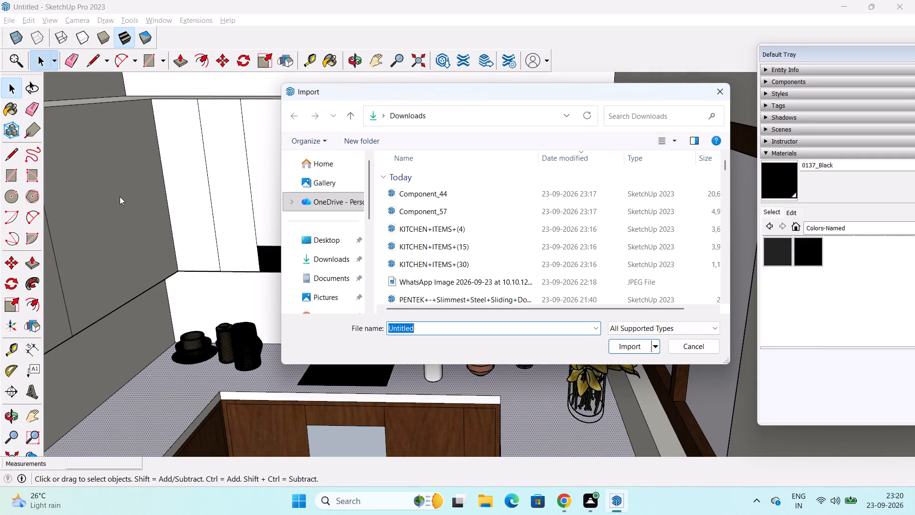
left_click(341, 254)
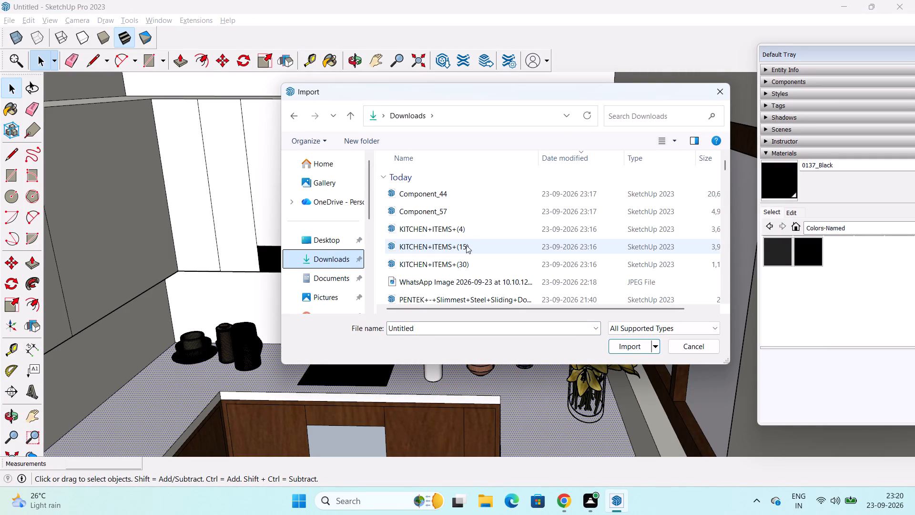
left_click(463, 248)
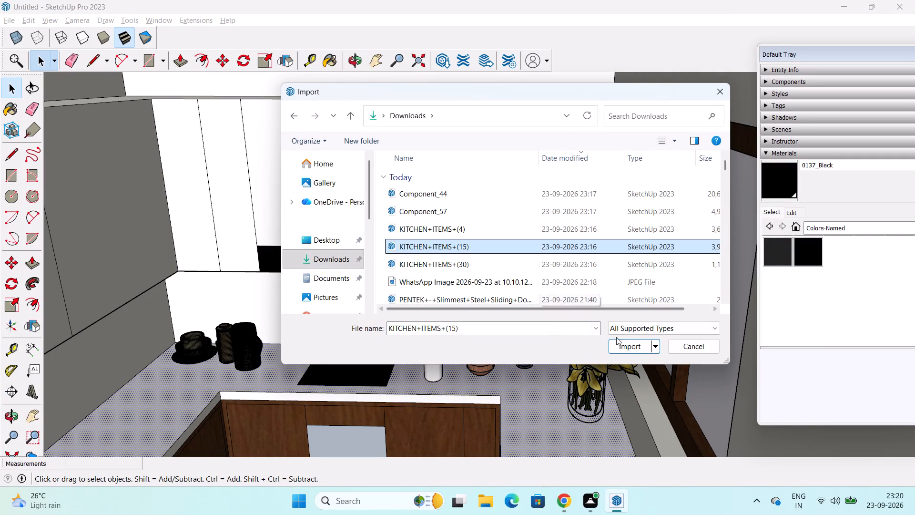
left_click(630, 347)
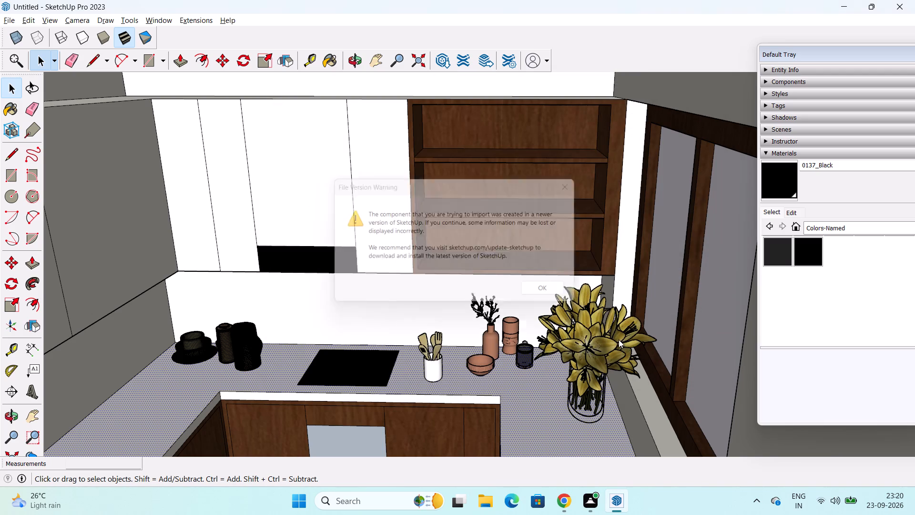
left_click(558, 288)
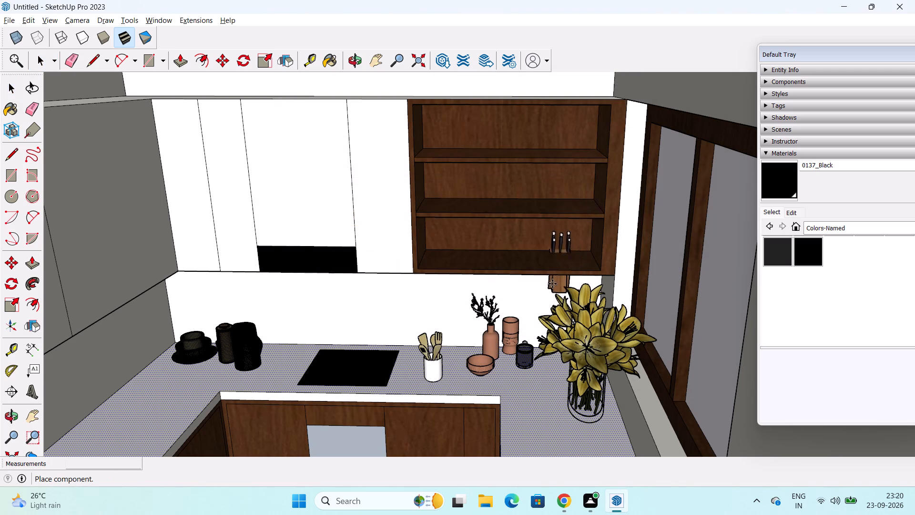
scroll(530, 258, "up", 1)
middle_click_drag(528, 254, 488, 246)
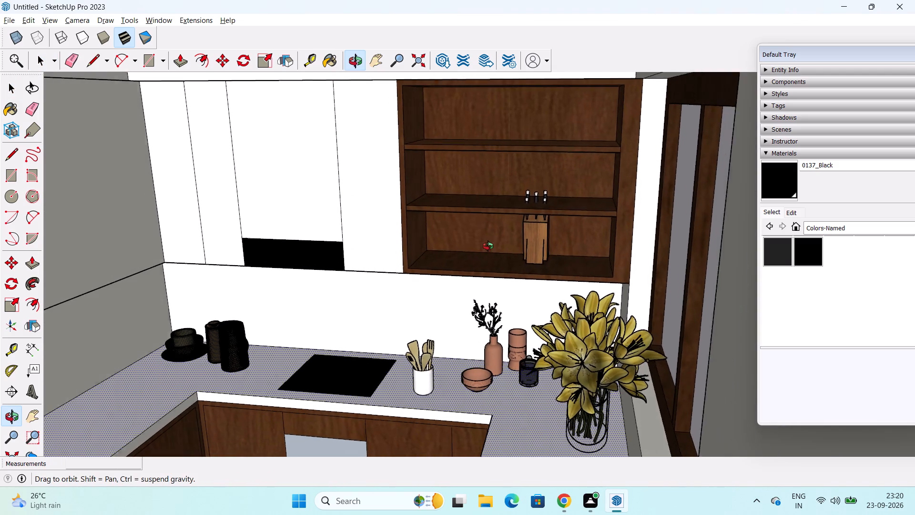
middle_click_drag(488, 246, 516, 228)
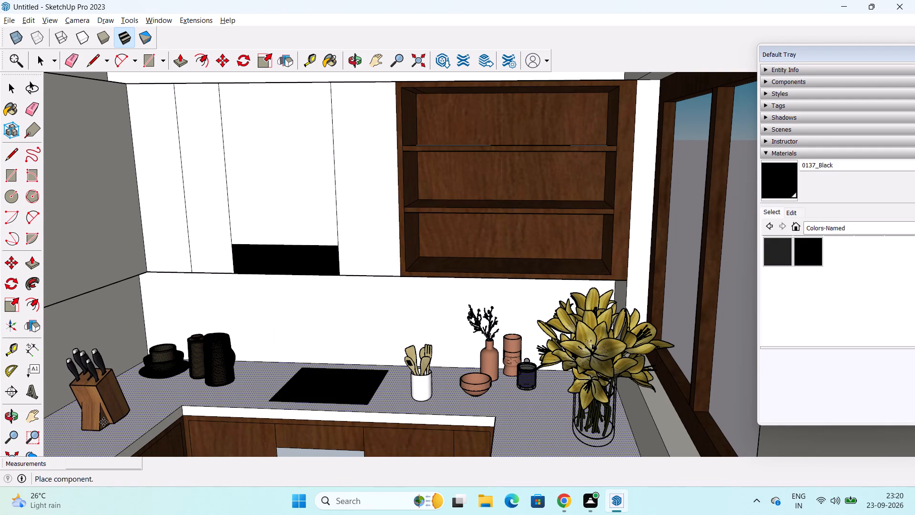
left_click(103, 422)
Import KITCHEN+ITEMS+(30) from the Downloads folder and place the cup and saucer on the bottom shelf of the open wooden wall unit.
middle_click_drag(131, 430, 128, 411)
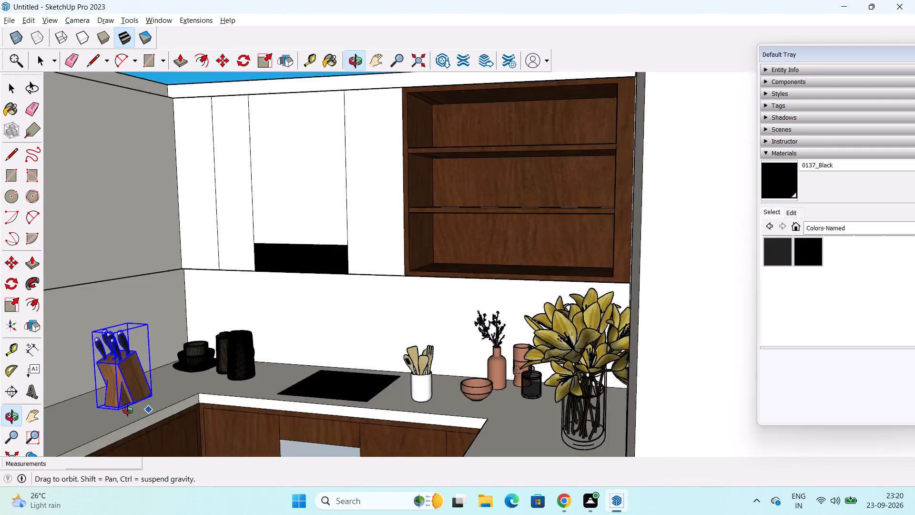
middle_click_drag(128, 411, 152, 412)
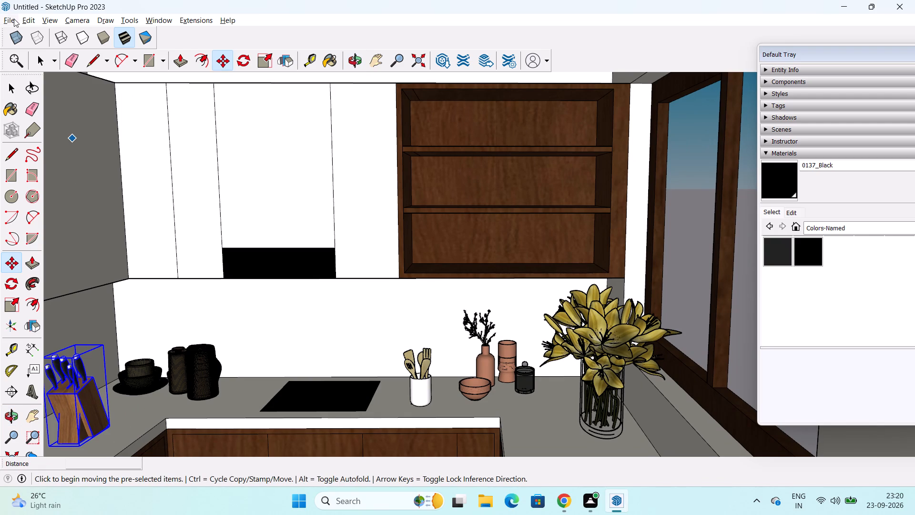
left_click(14, 18)
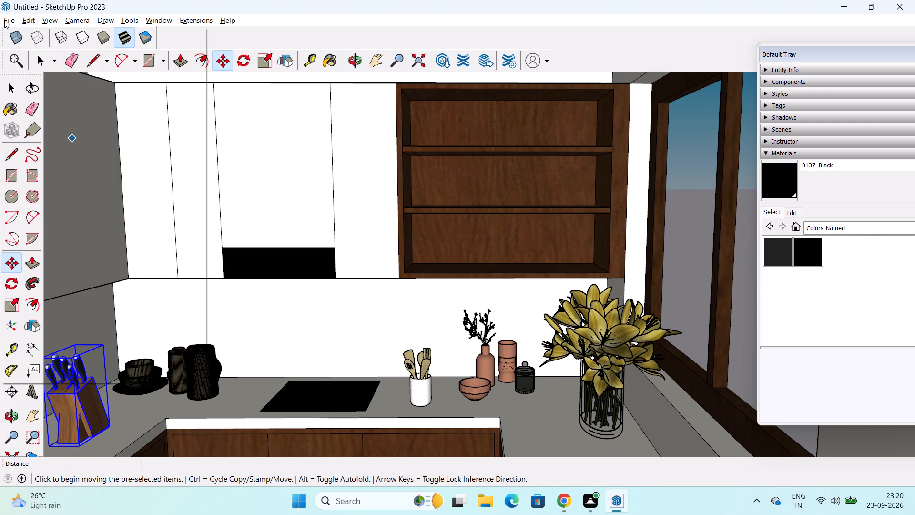
left_click(76, 198)
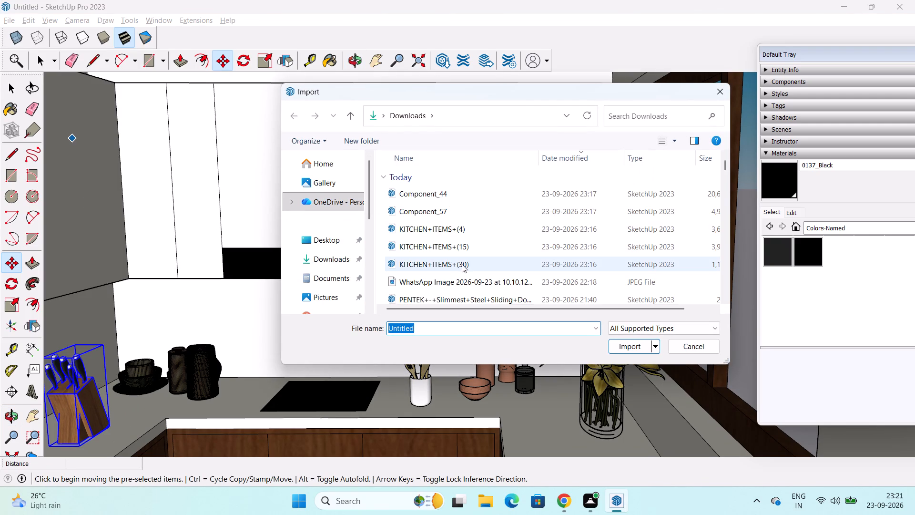
left_click(446, 266)
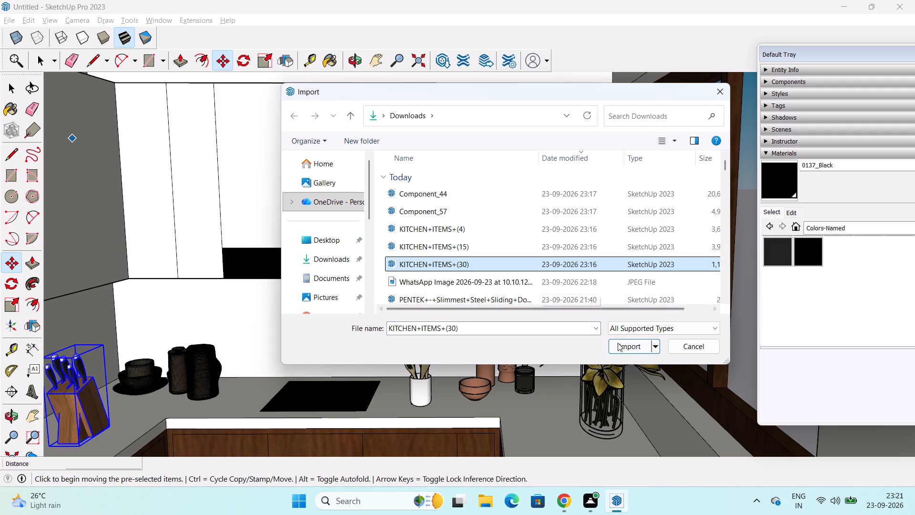
left_click(624, 350)
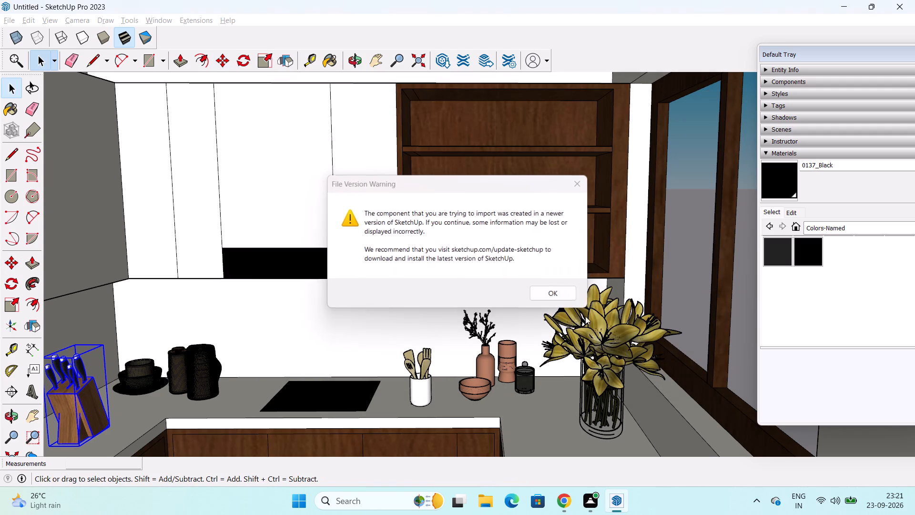
left_click(546, 290)
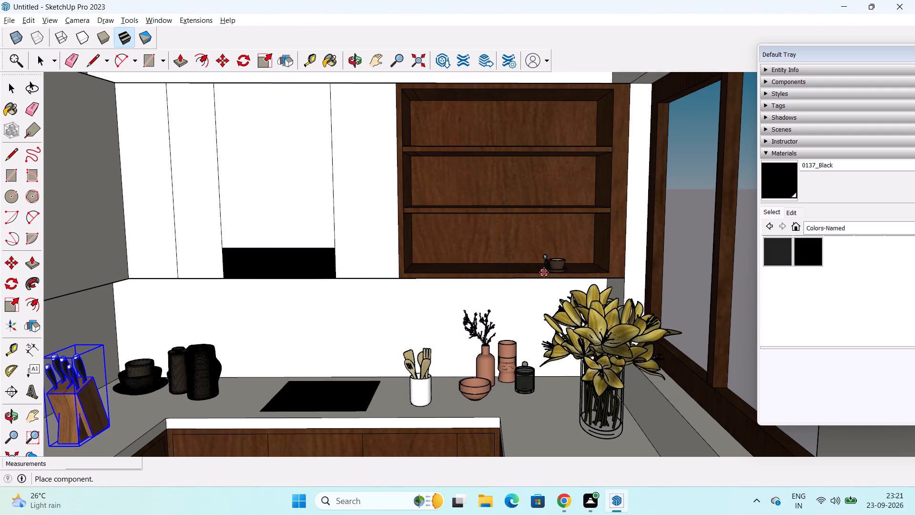
scroll(530, 260, "up", 5)
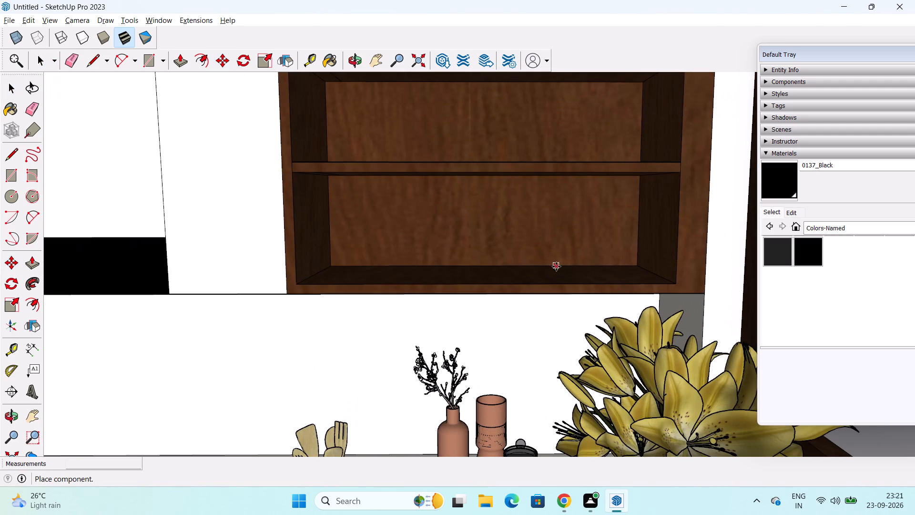
left_click(540, 278)
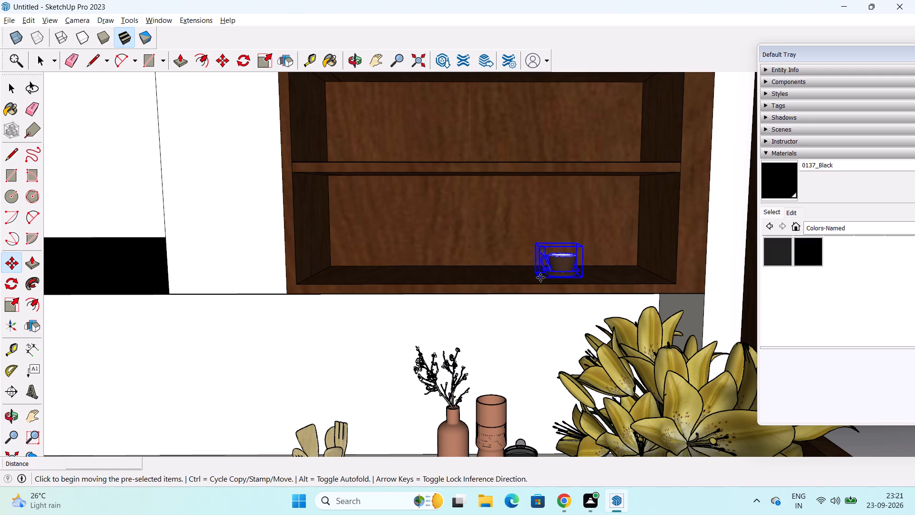
Scale the cup and saucer up in height, width and depth, with a green-axis factor of about 1.86, and deselect it.
middle_click_drag(543, 277, 472, 289)
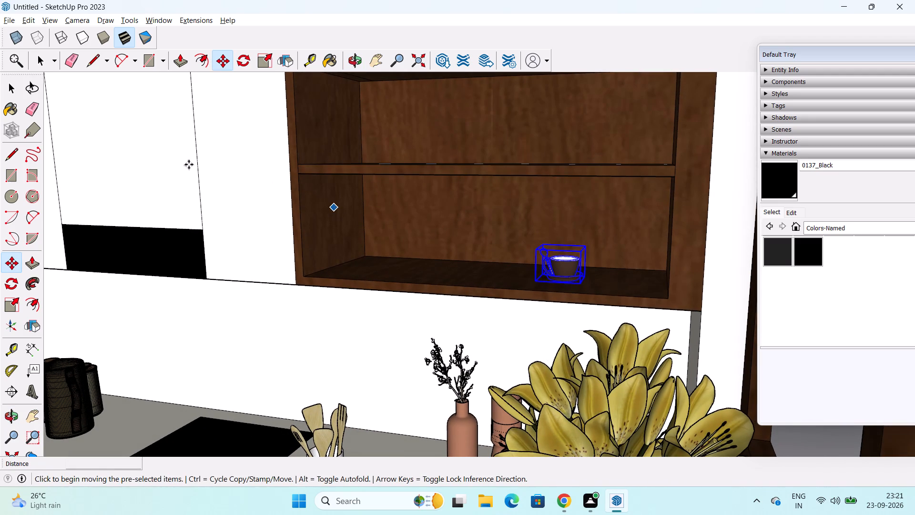
left_click_drag(10, 300, 14, 299)
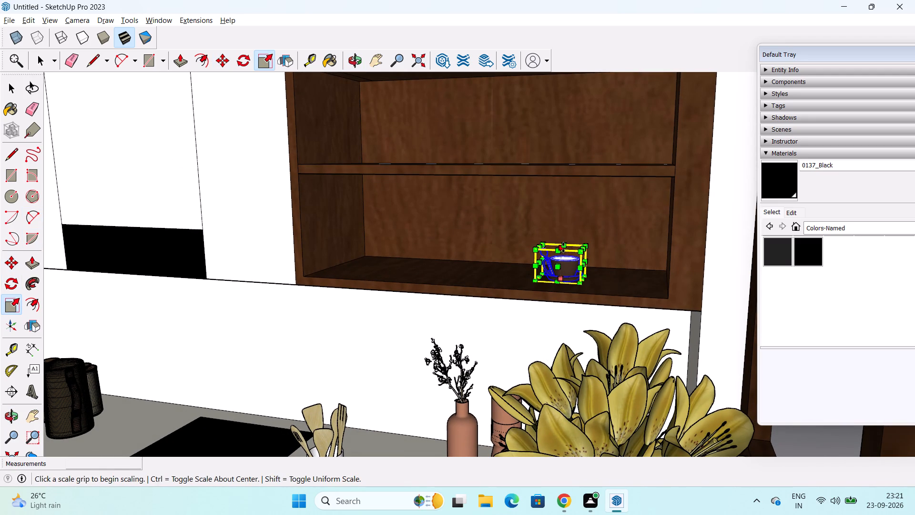
left_click_drag(565, 245, 566, 226)
left_click_drag(587, 254, 595, 254)
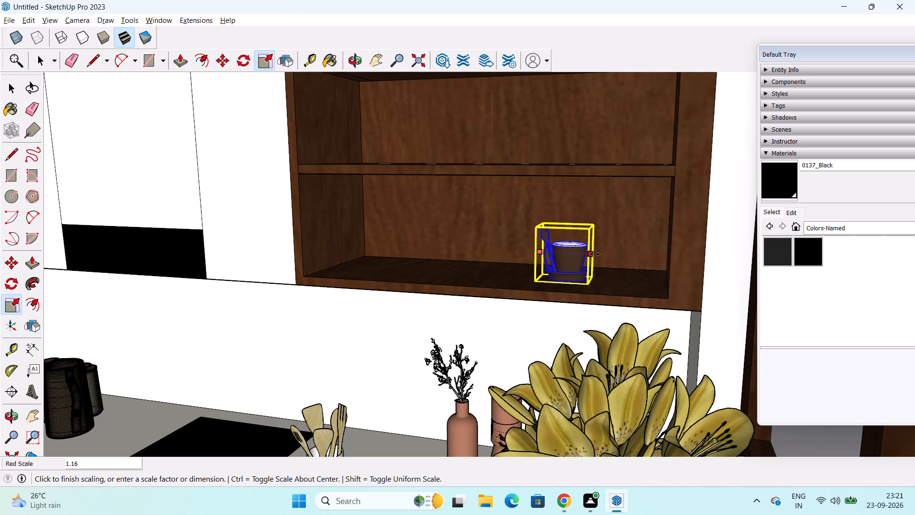
left_click_drag(595, 254, 605, 256)
middle_click_drag(594, 256, 579, 299)
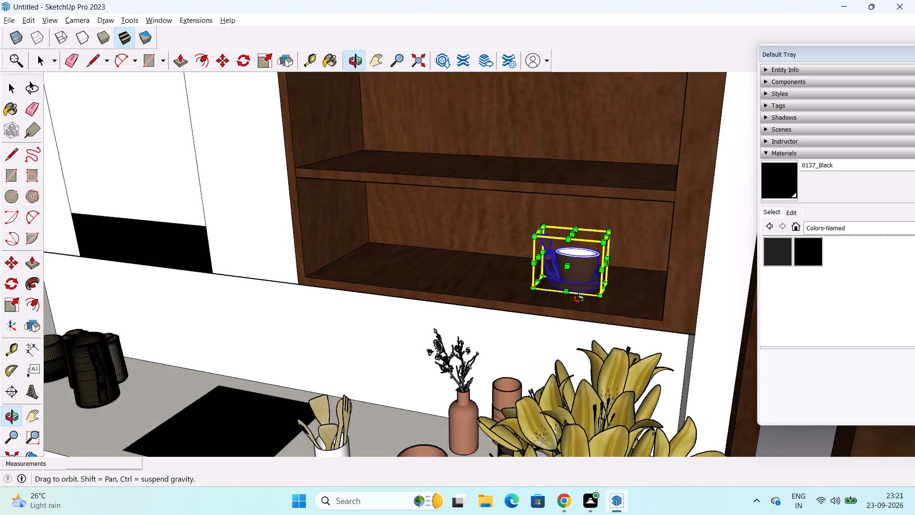
middle_click_drag(579, 299, 571, 312)
left_click_drag(562, 273, 559, 280)
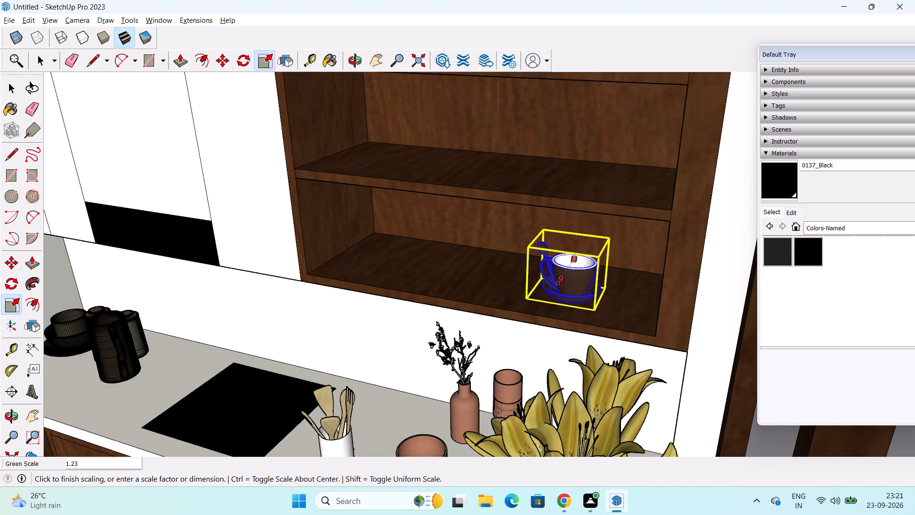
left_click_drag(559, 280, 556, 287)
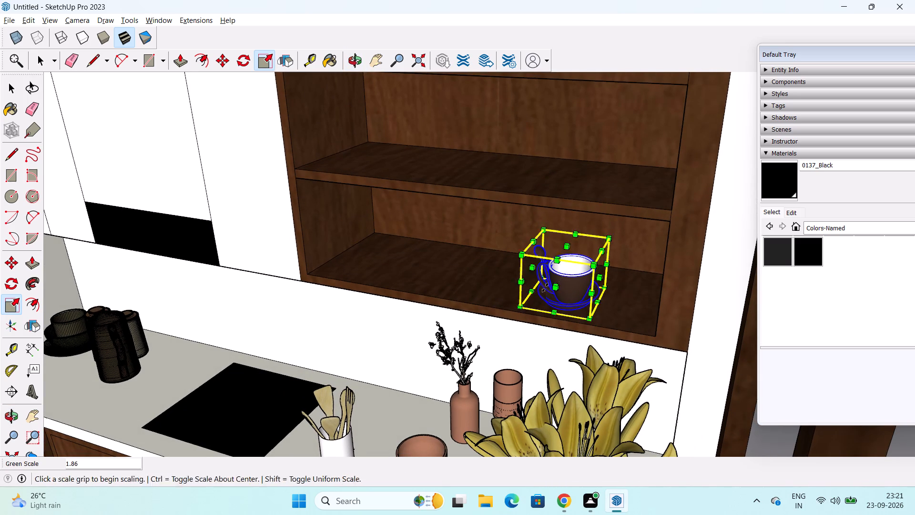
key("space")
left_click(409, 353)
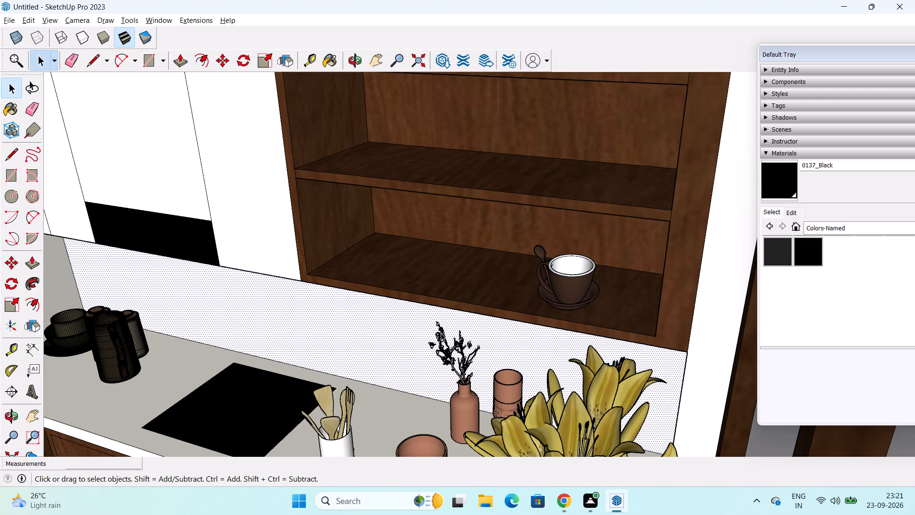
Examine the whole kitchen from several angles to check the arrangement of the countertop and shelf decor.
scroll(446, 330, "down", 1)
middle_click_drag(457, 328, 517, 235)
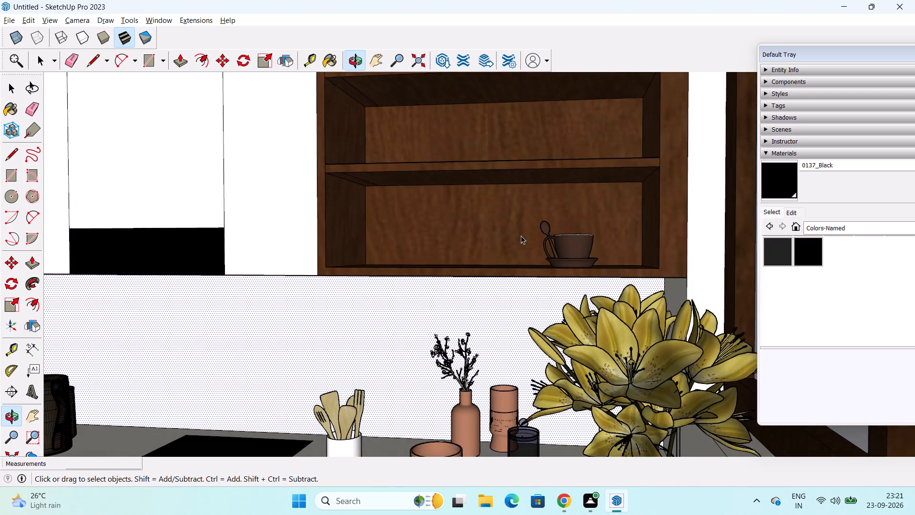
scroll(522, 236, "down", 10)
middle_click_drag(523, 223, 526, 226)
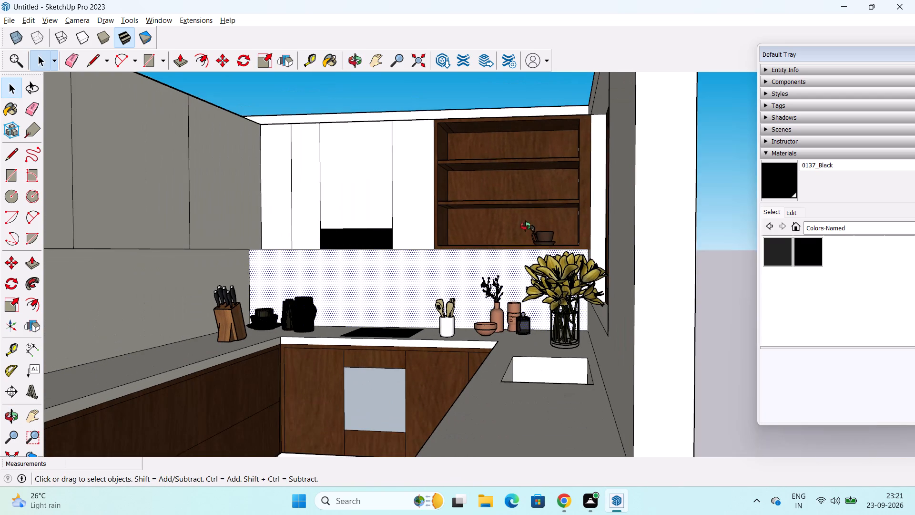
middle_click_drag(526, 226, 524, 262)
scroll(525, 248, "down", 4)
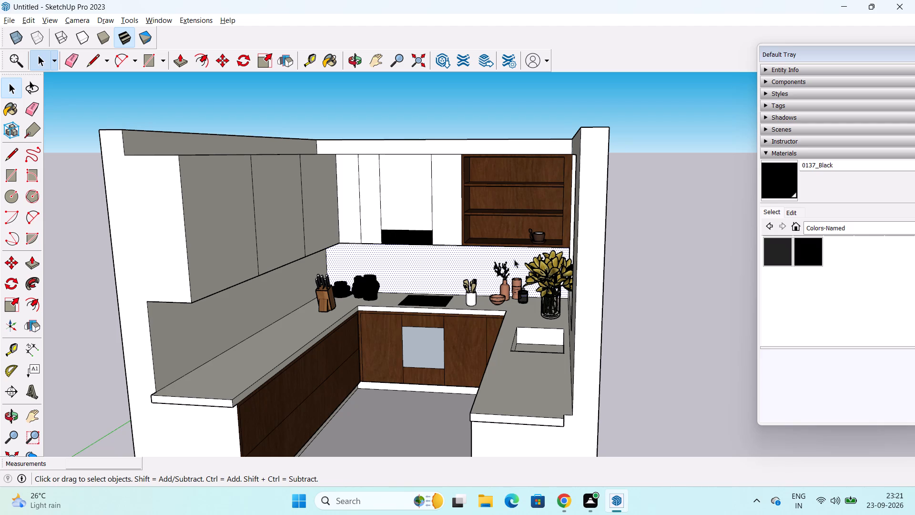
middle_click_drag(545, 343, 700, 398)
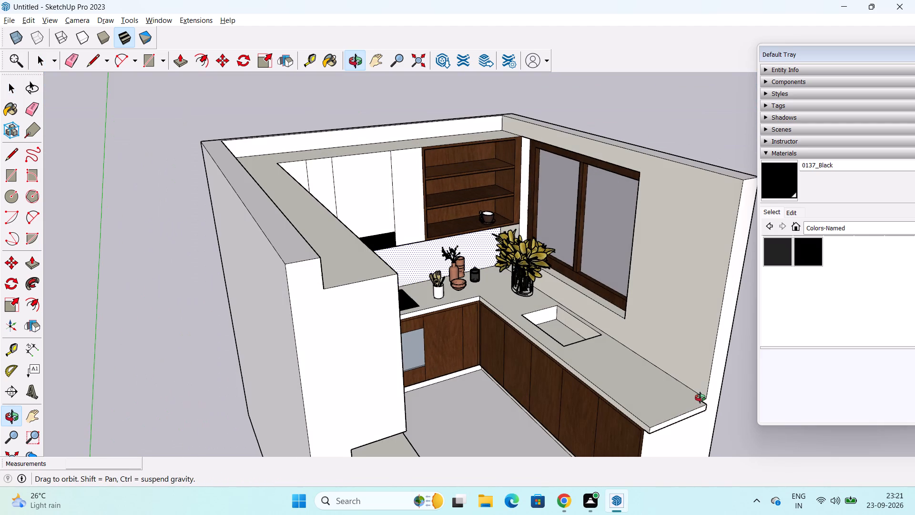
middle_click_drag(700, 398, 551, 332)
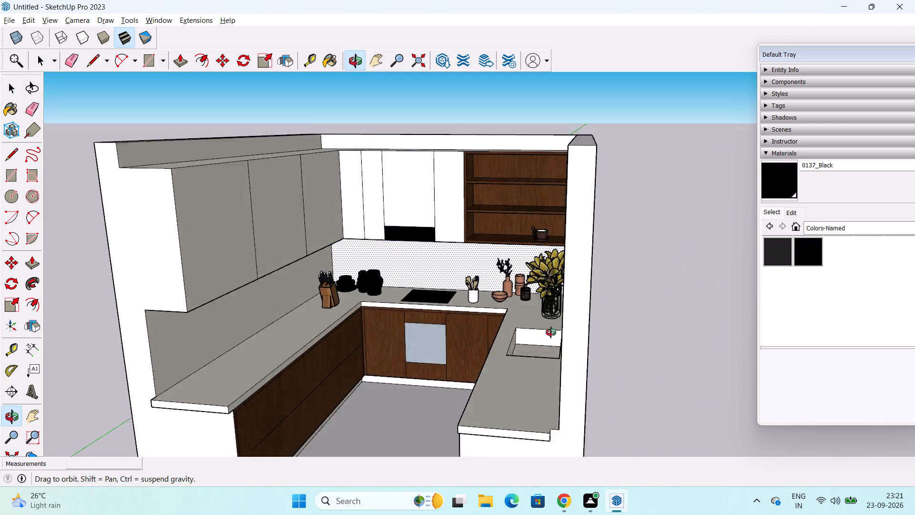
middle_click_drag(551, 332, 653, 415)
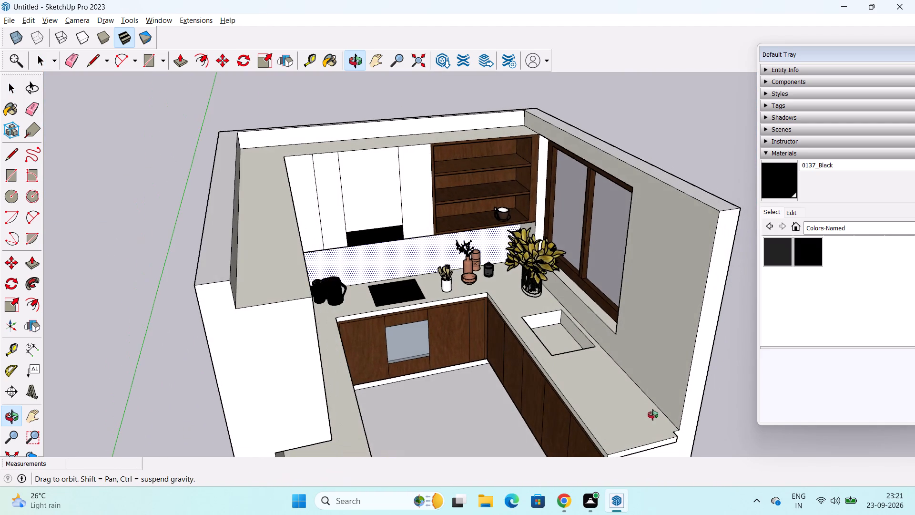
middle_click_drag(653, 415, 653, 416)
scroll(583, 316, "up", 3)
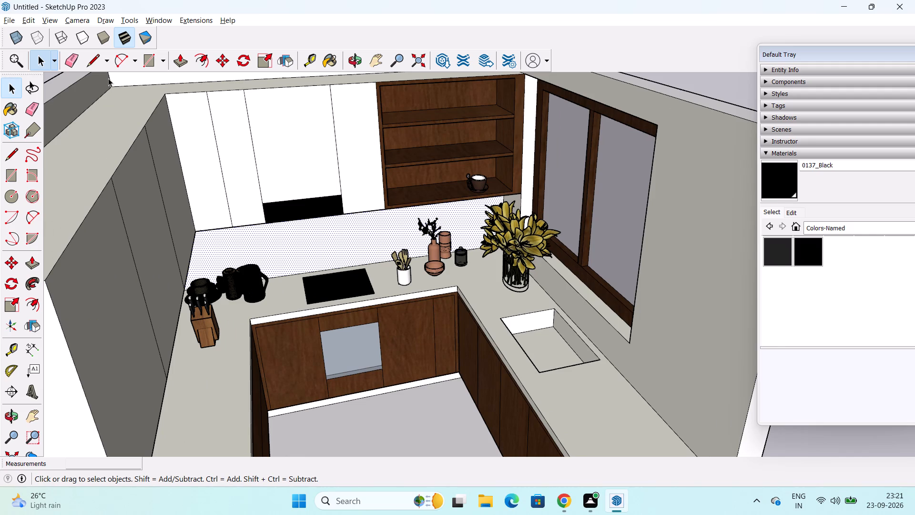
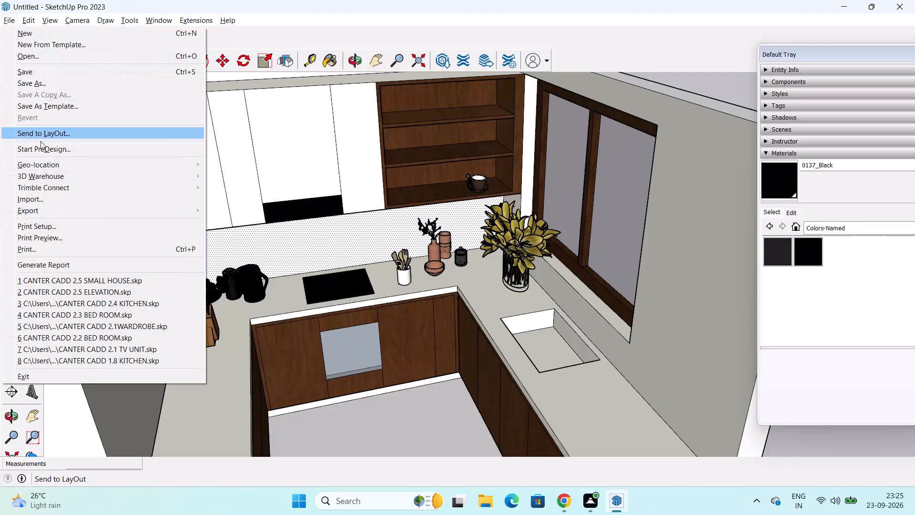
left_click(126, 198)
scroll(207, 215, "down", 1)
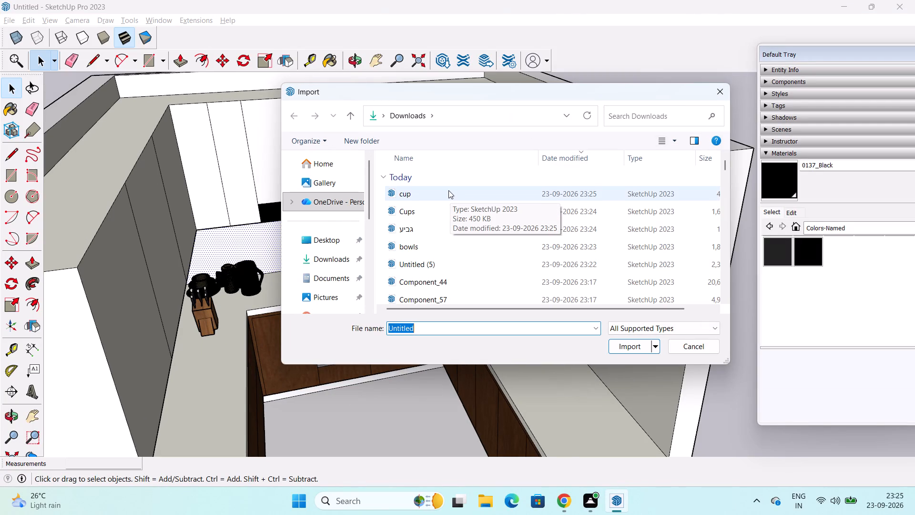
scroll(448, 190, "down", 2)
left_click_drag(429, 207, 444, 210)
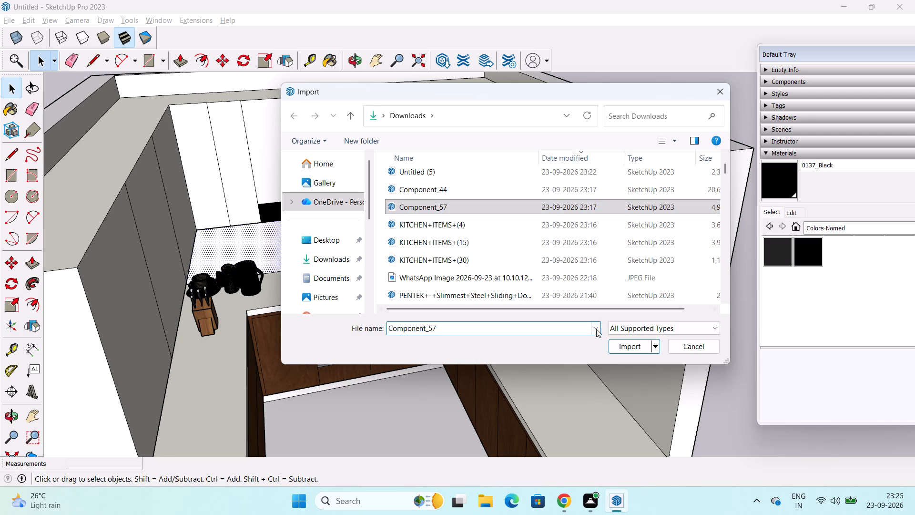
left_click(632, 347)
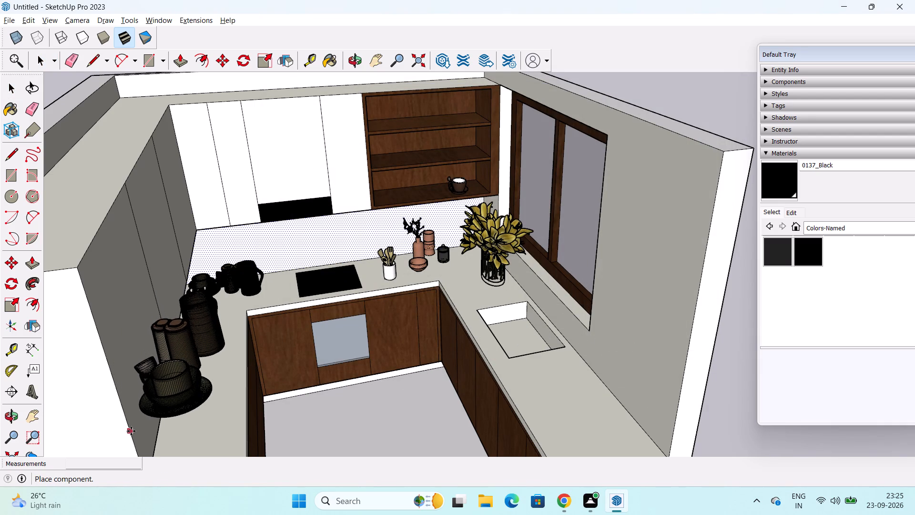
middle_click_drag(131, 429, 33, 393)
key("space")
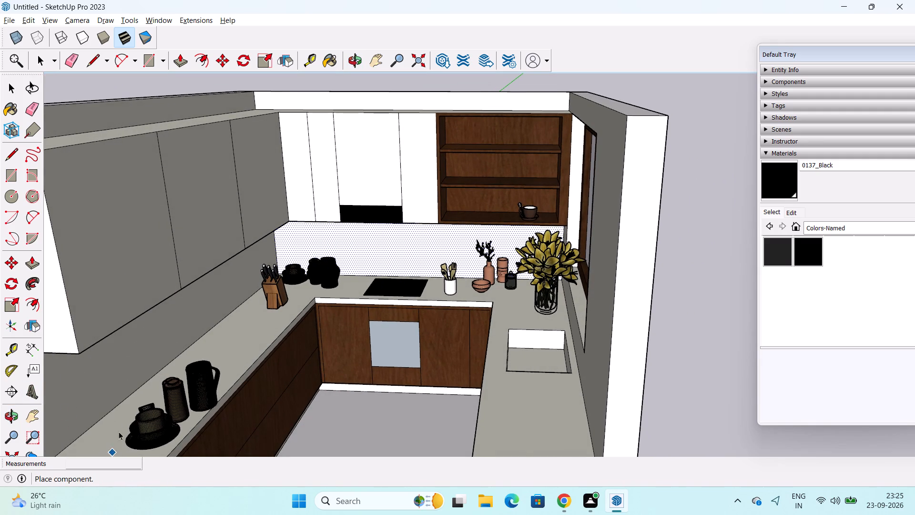
Import Component_44 from the Downloads folder.
left_click(12, 17)
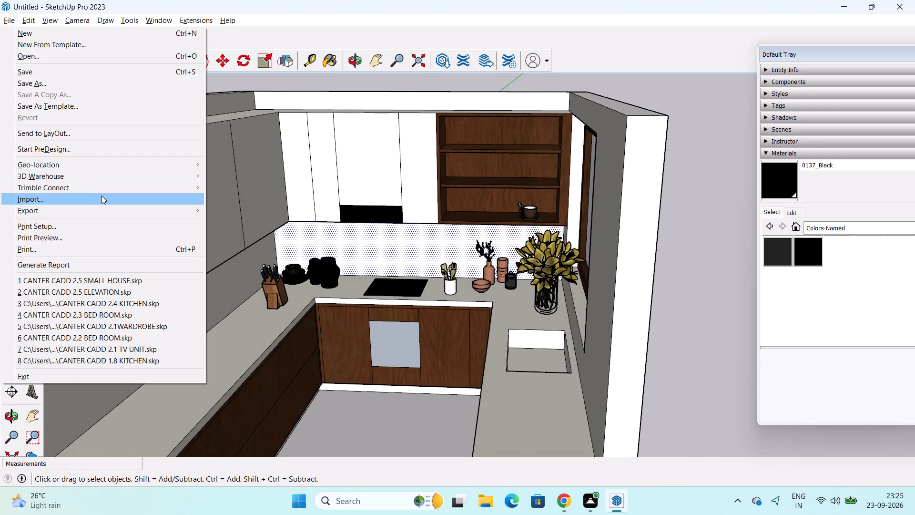
left_click(97, 201)
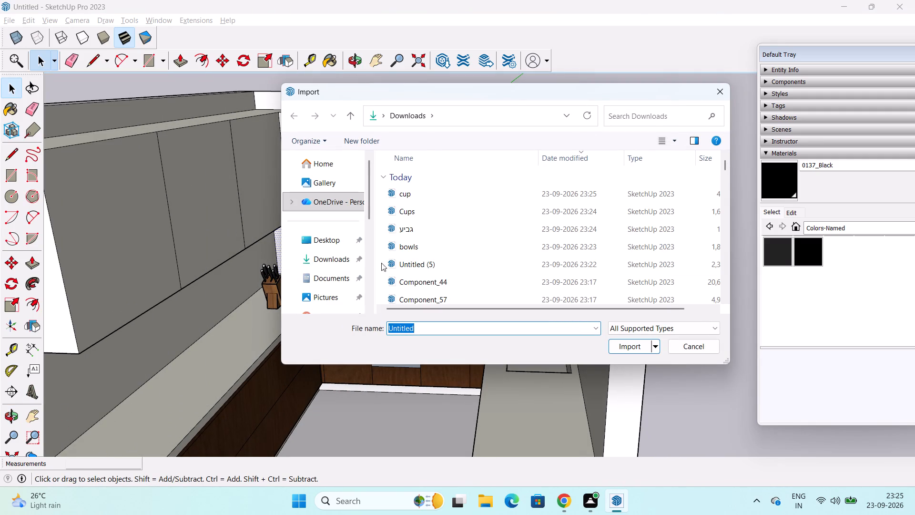
scroll(390, 261, "down", 1)
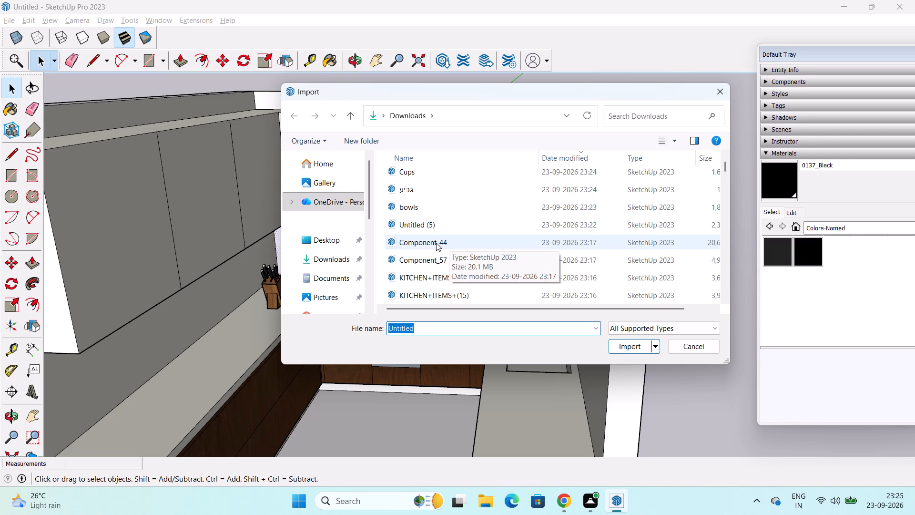
left_click_drag(436, 243, 567, 305)
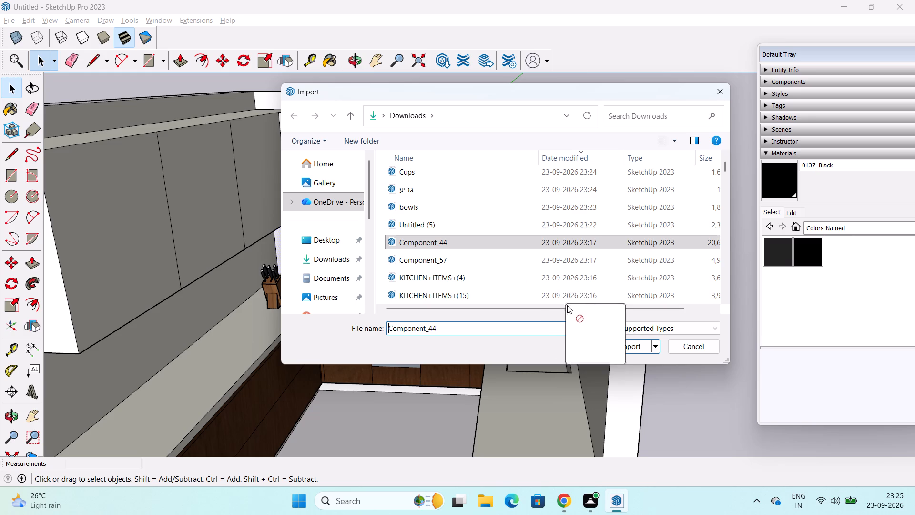
left_click_drag(567, 305, 640, 349)
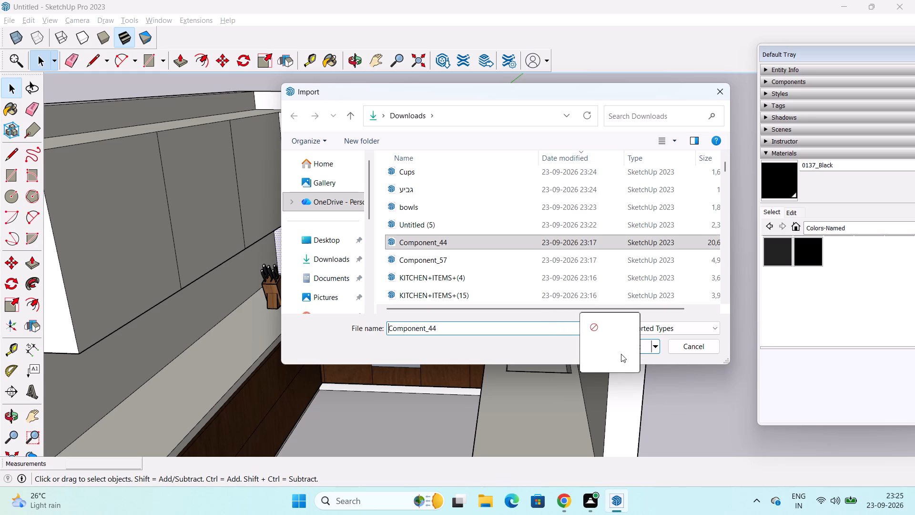
left_click(452, 239)
left_click(454, 221)
left_click(454, 222)
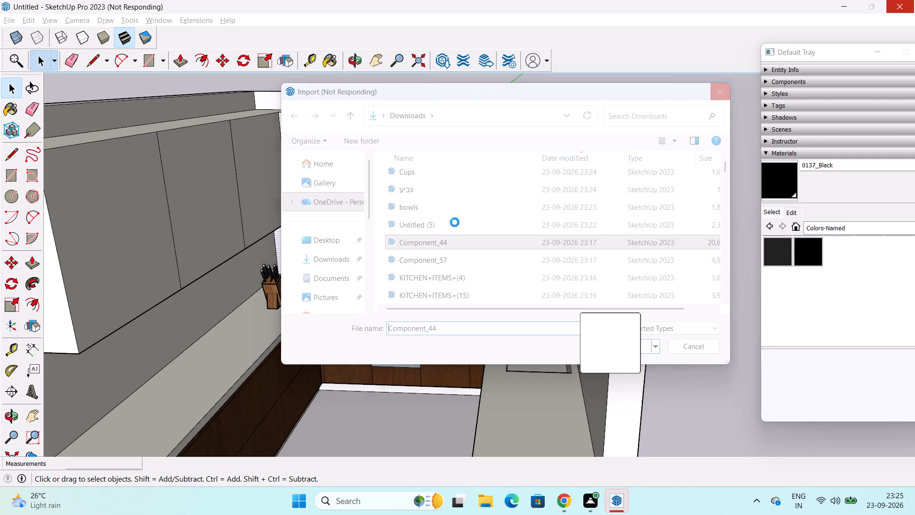
left_click(427, 226)
left_click(427, 225)
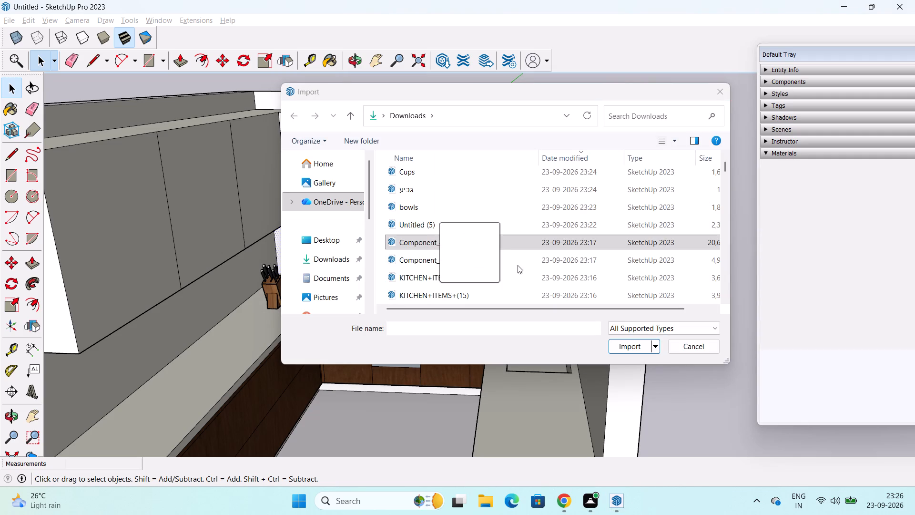
left_click(722, 94)
Place the imported bowl, teapot and plant set on the open ground outside the kitchen, beside the tall side wall, and deselect it.
left_click(368, 422)
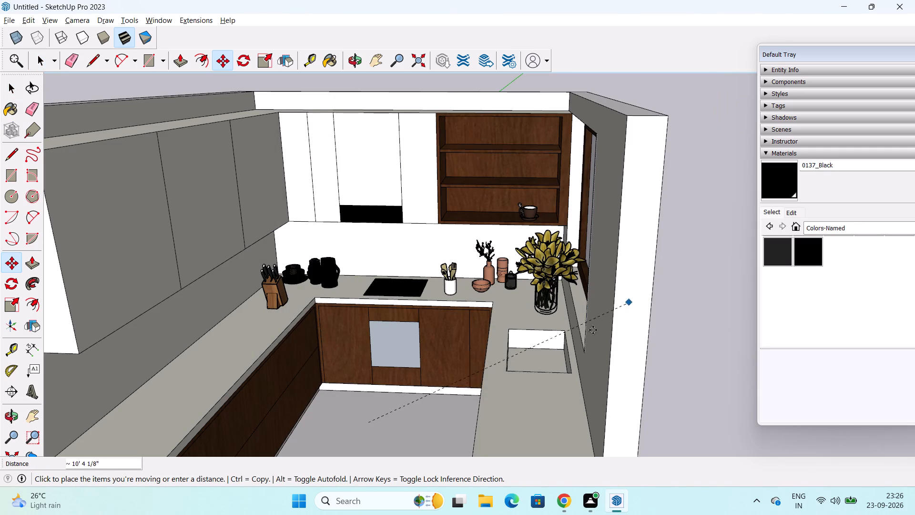
scroll(658, 371, "down", 5)
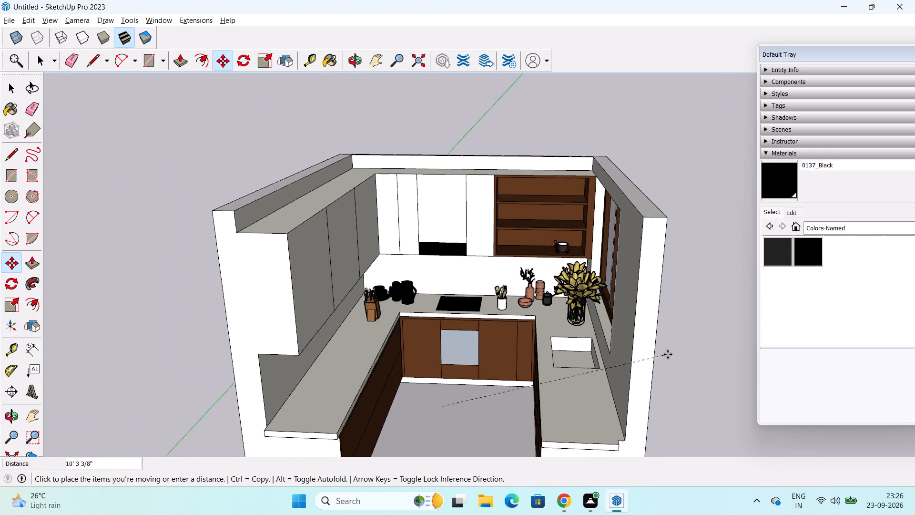
scroll(668, 354, "down", 6)
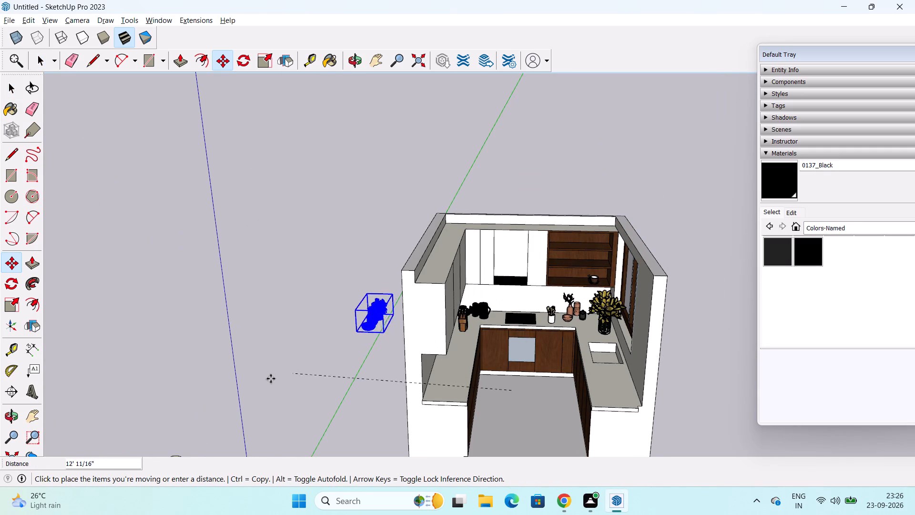
scroll(267, 380, "up", 4)
left_click(257, 383)
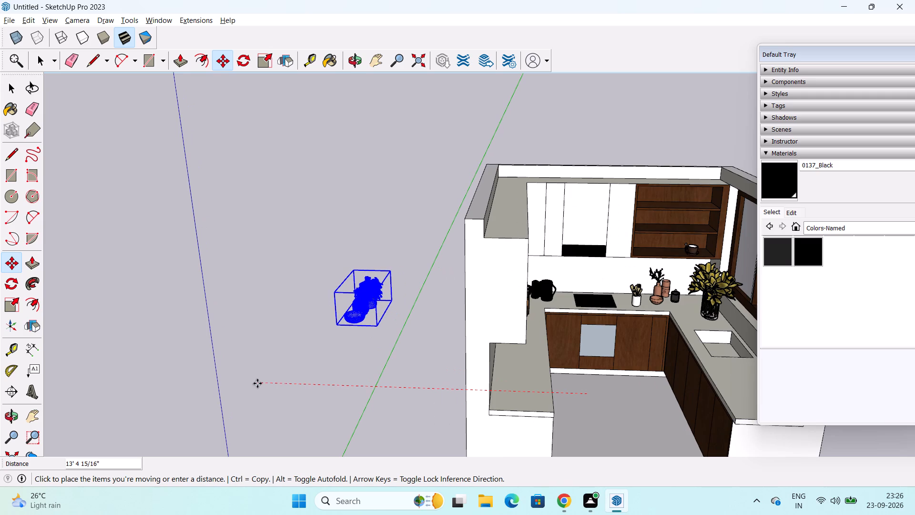
key("space")
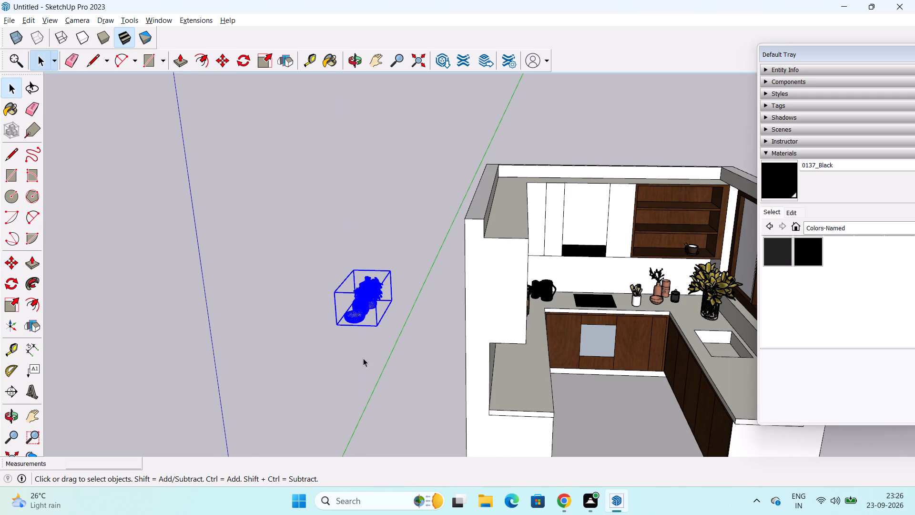
left_click(357, 354)
Rotate the bowl, teapot and plant set 90 degrees on the horizontal plane.
scroll(356, 317, "up", 2)
middle_click_drag(360, 313, 334, 308)
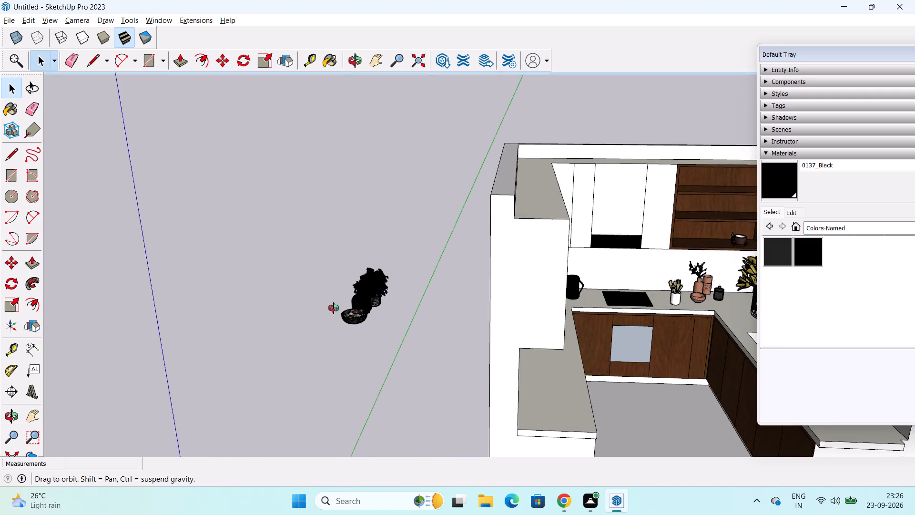
middle_click_drag(334, 308, 356, 324)
left_click(361, 319)
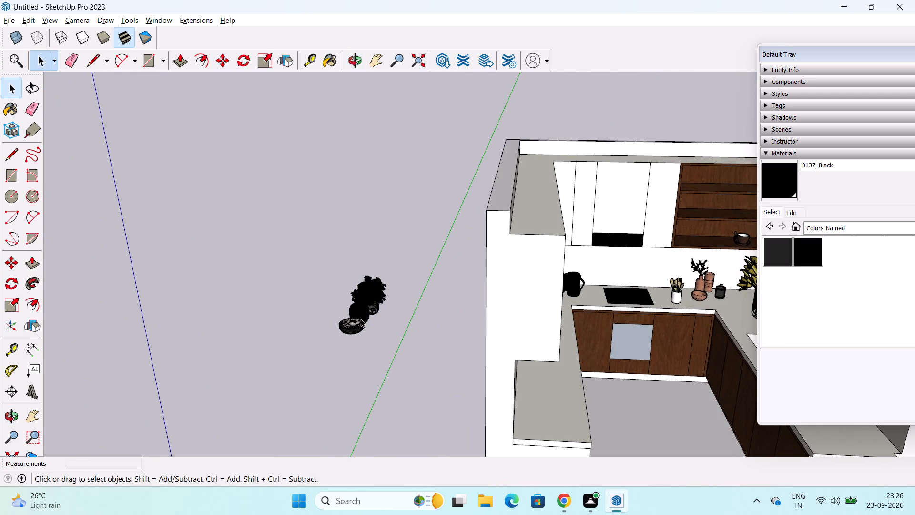
left_click_drag(8, 285, 44, 281)
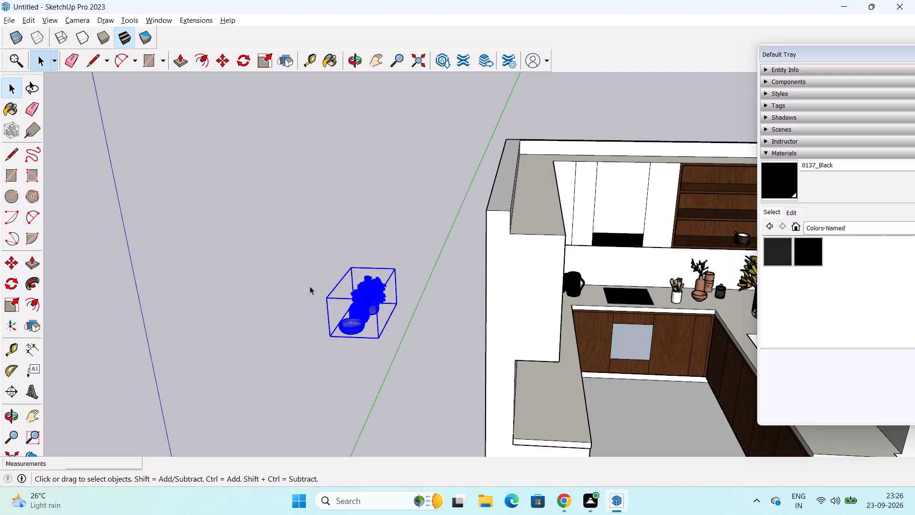
left_click(10, 287)
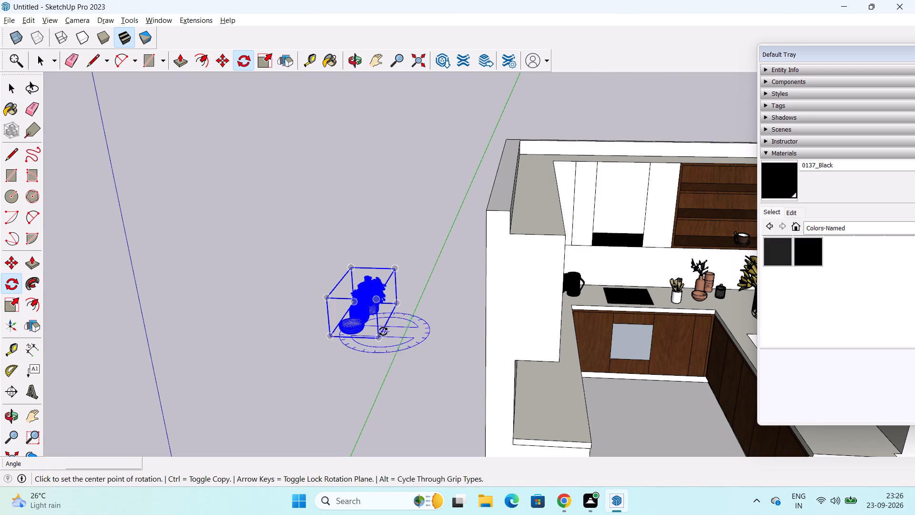
left_click(379, 321)
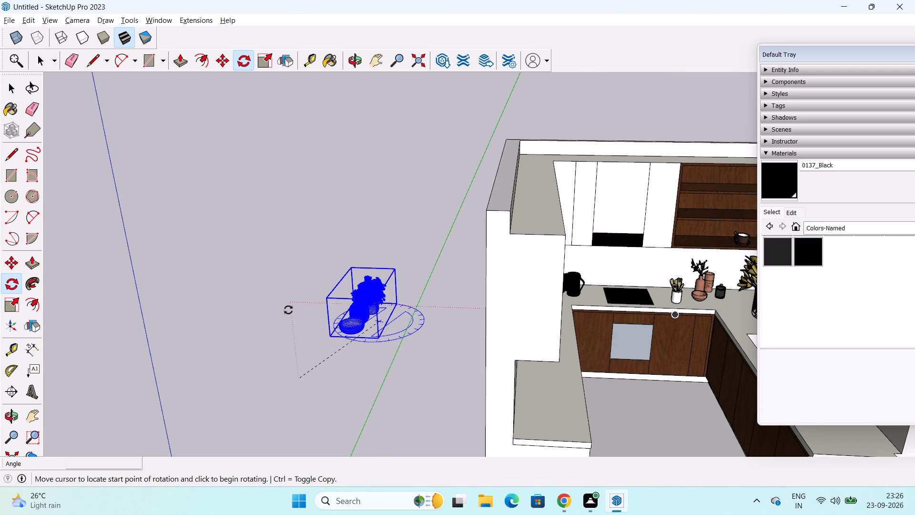
left_click(288, 310)
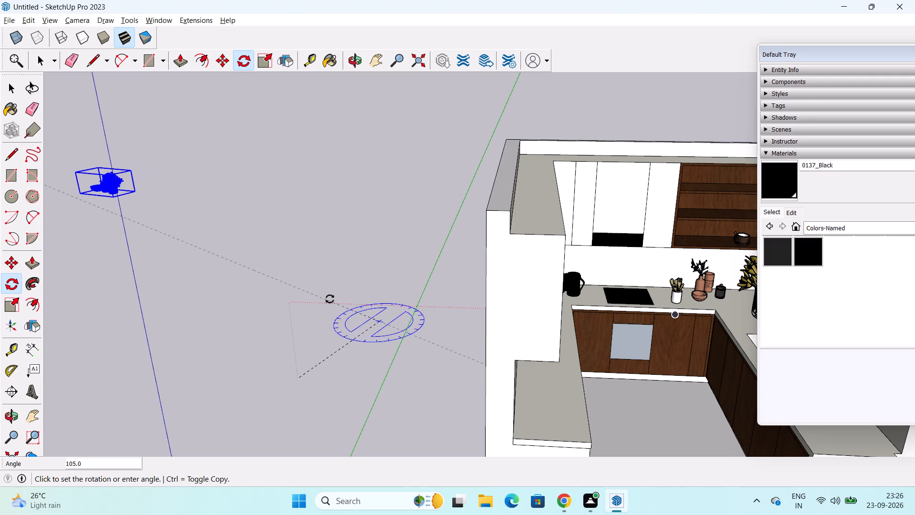
type("90'")
key("BackSpace")
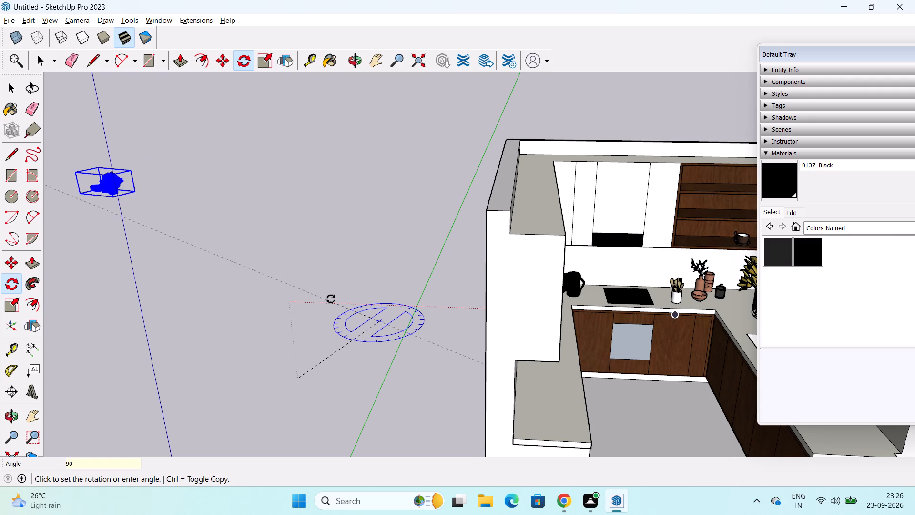
key("Return")
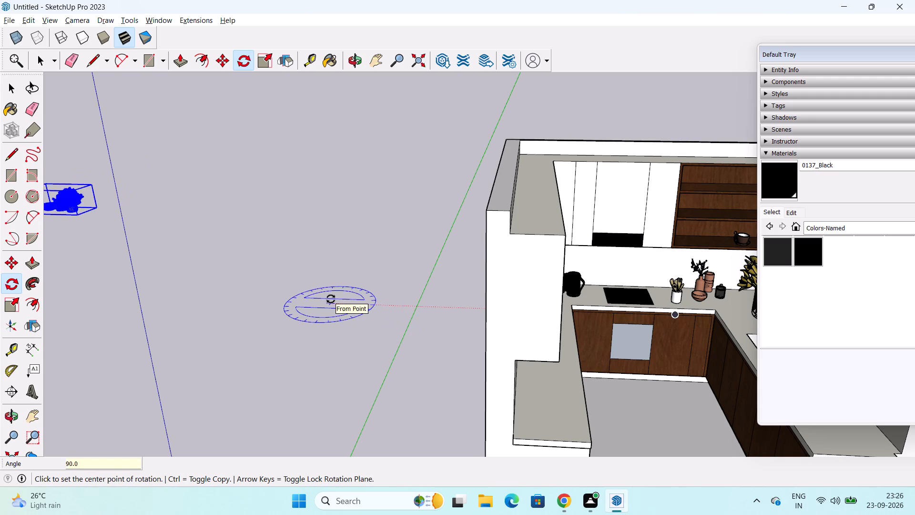
key("space")
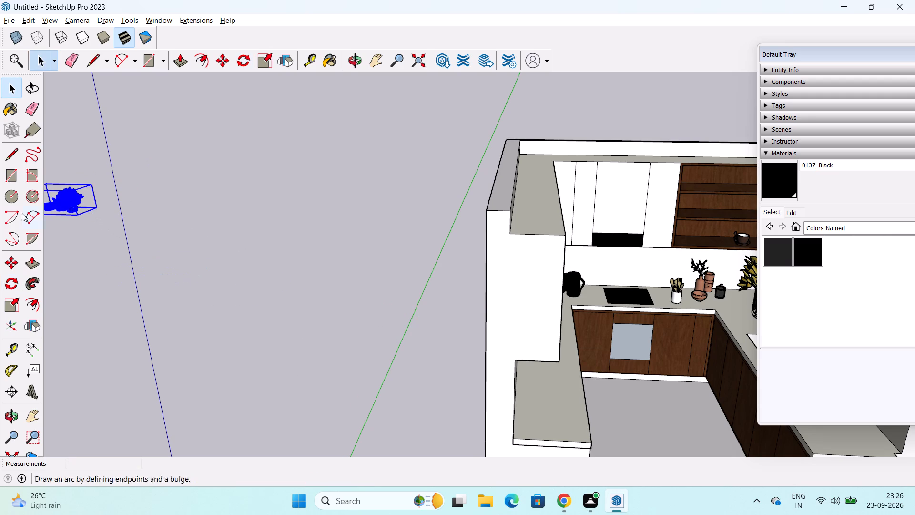
Move the bowl, teapot and plant set onto the top shelf of the open wooden wall unit.
left_click(8, 264)
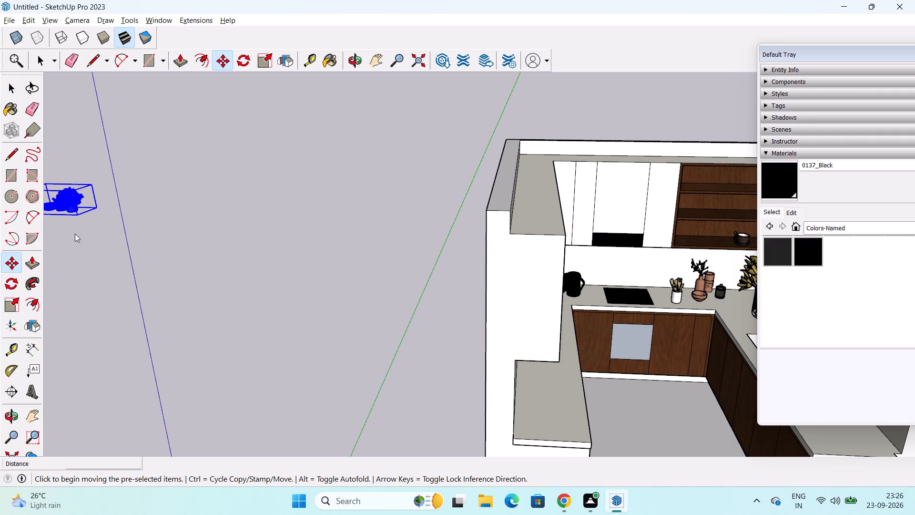
left_click(76, 214)
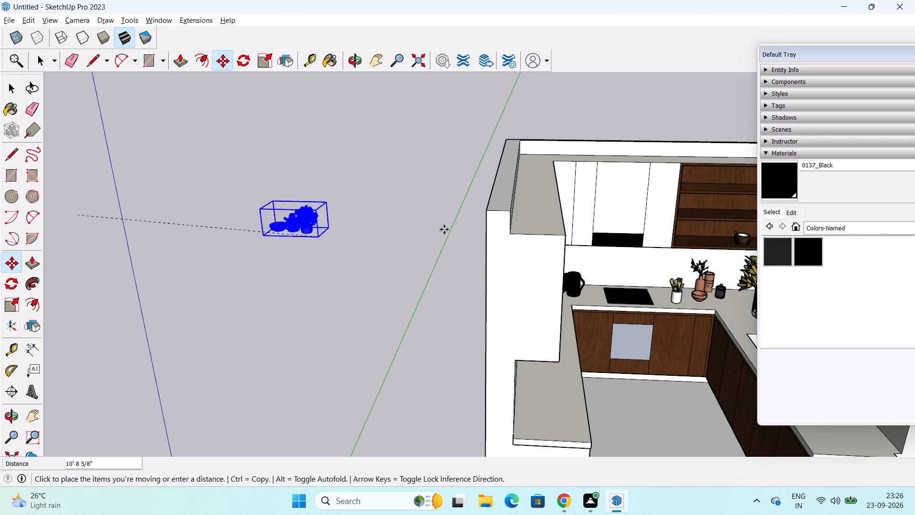
scroll(669, 263, "up", 5)
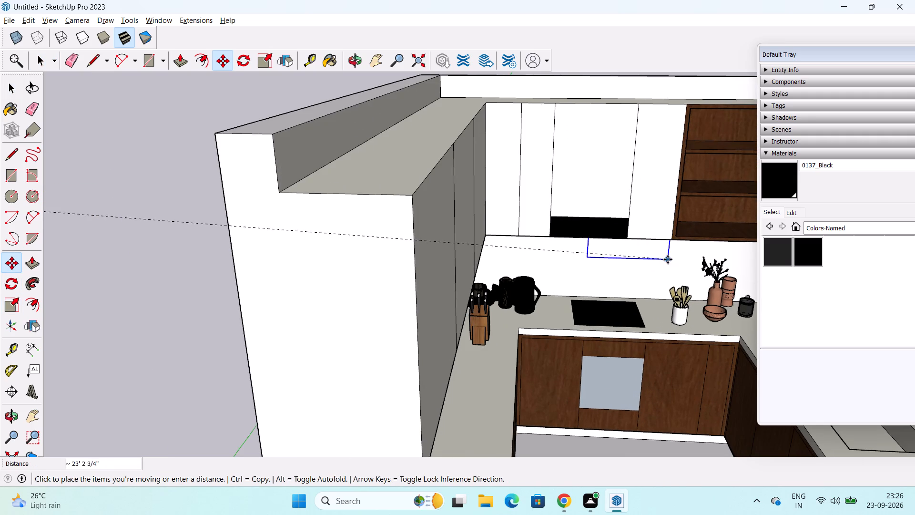
middle_click_drag(668, 259, 437, 303, "shift")
scroll(543, 257, "up", 1)
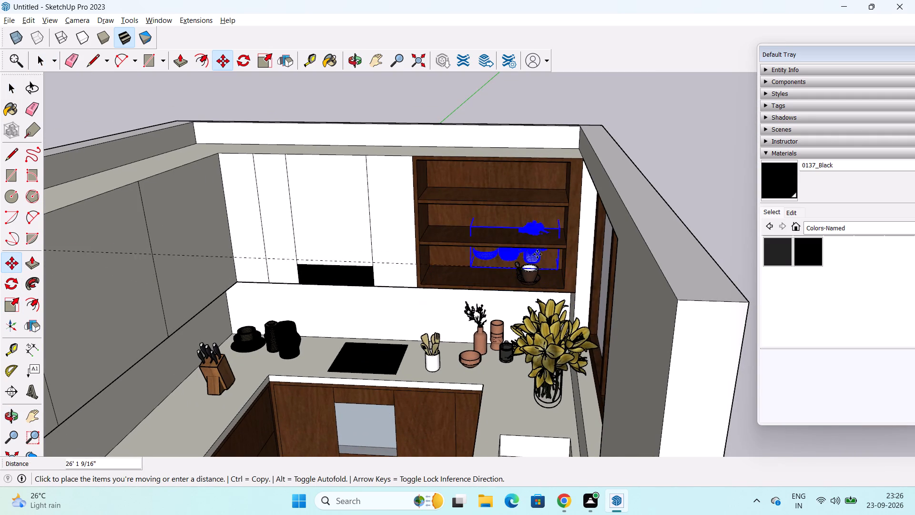
scroll(537, 254, "up", 8)
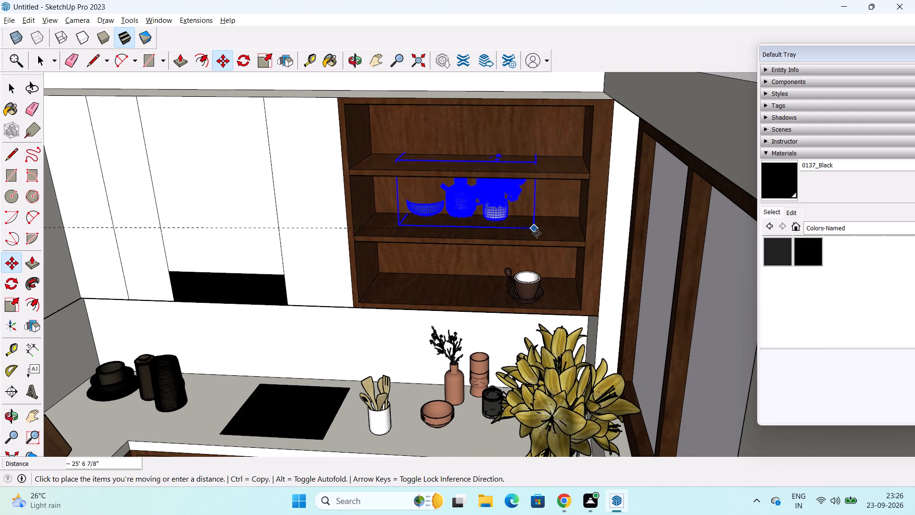
left_click(552, 174)
Scale the bowl, teapot and plant set vertically to about 0.88 so it fits inside the top shelf, and deselect it.
middle_click_drag(378, 189, 387, 275)
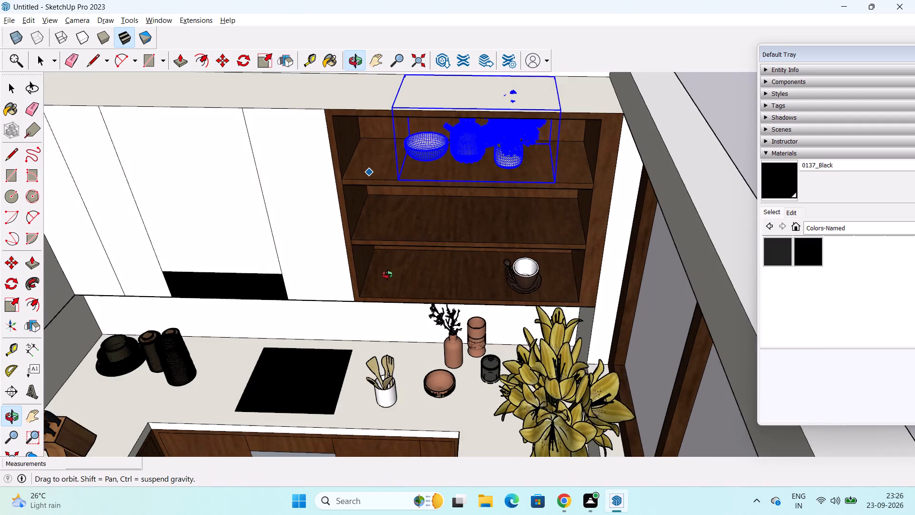
middle_click_drag(387, 275, 385, 286)
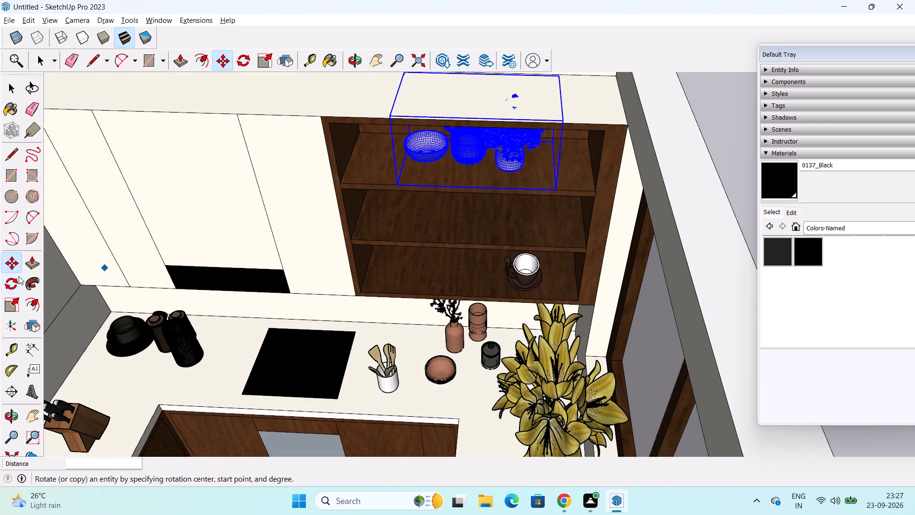
left_click_drag(14, 305, 35, 289)
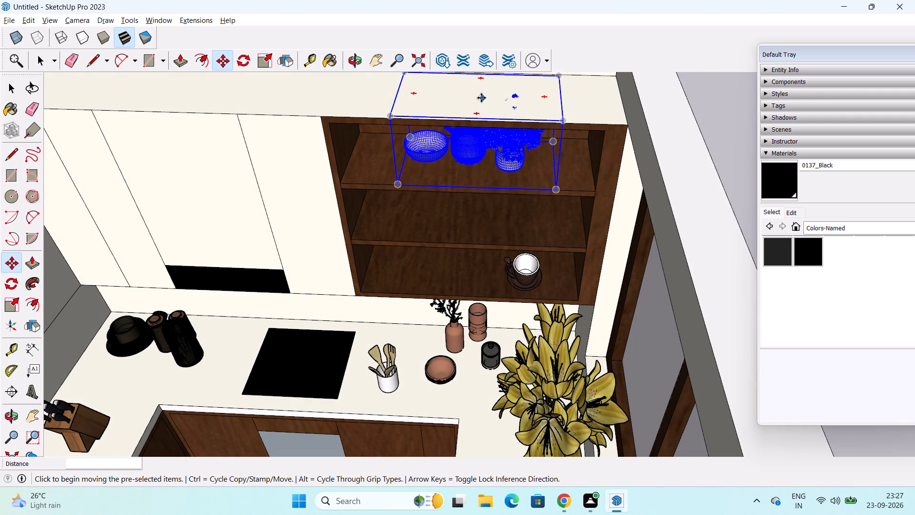
middle_click_drag(482, 98, 501, 88)
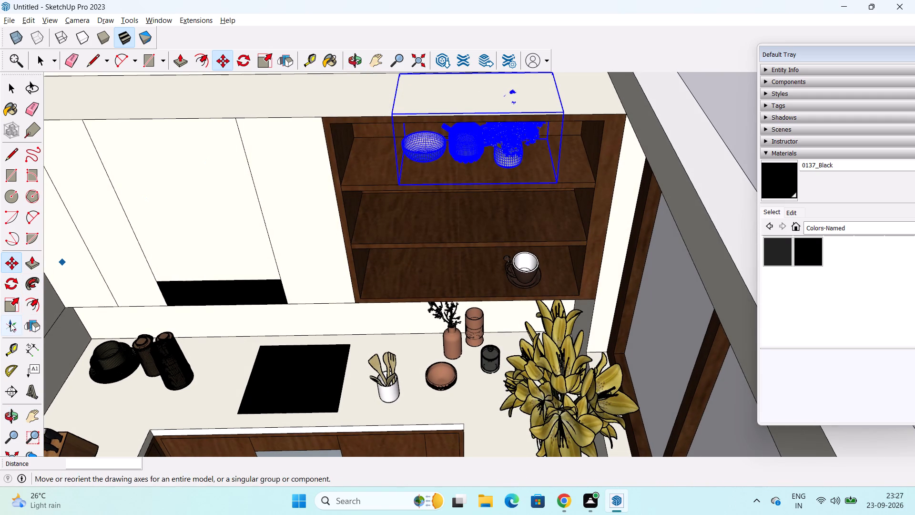
left_click(9, 304)
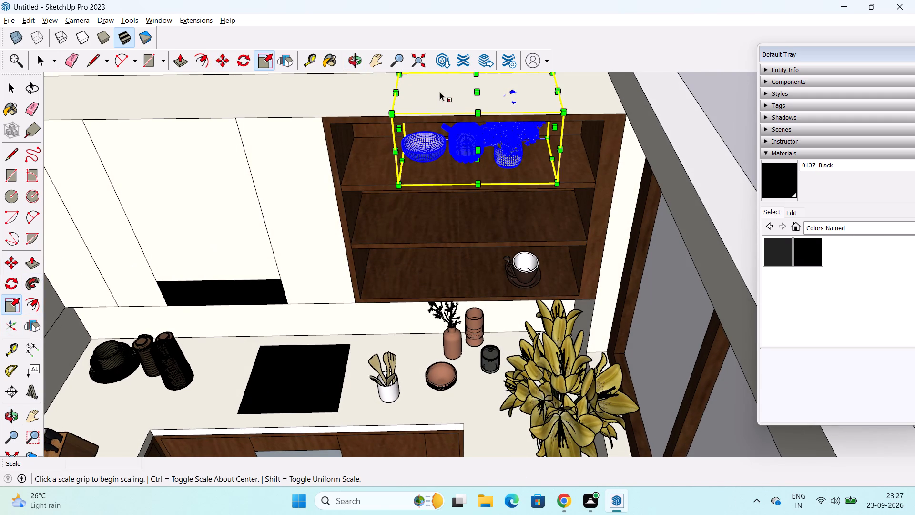
left_click_drag(478, 88, 481, 98)
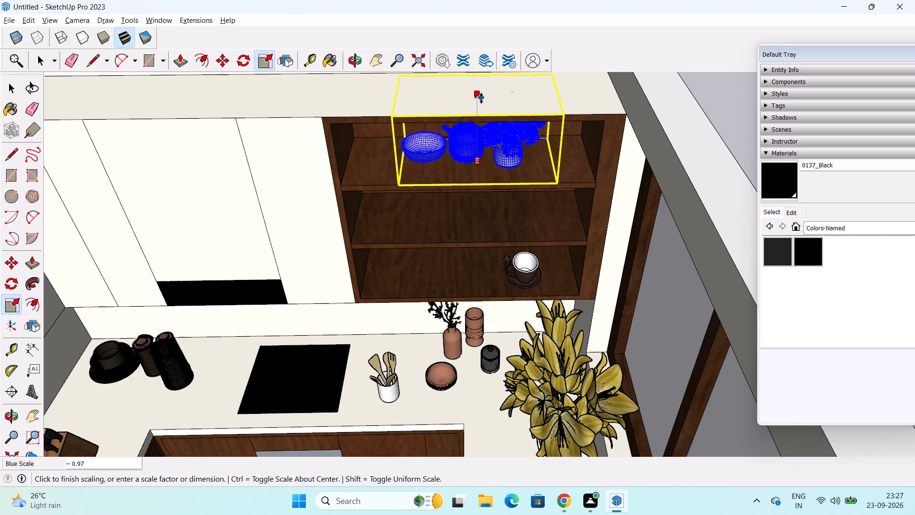
left_click_drag(481, 98, 484, 121)
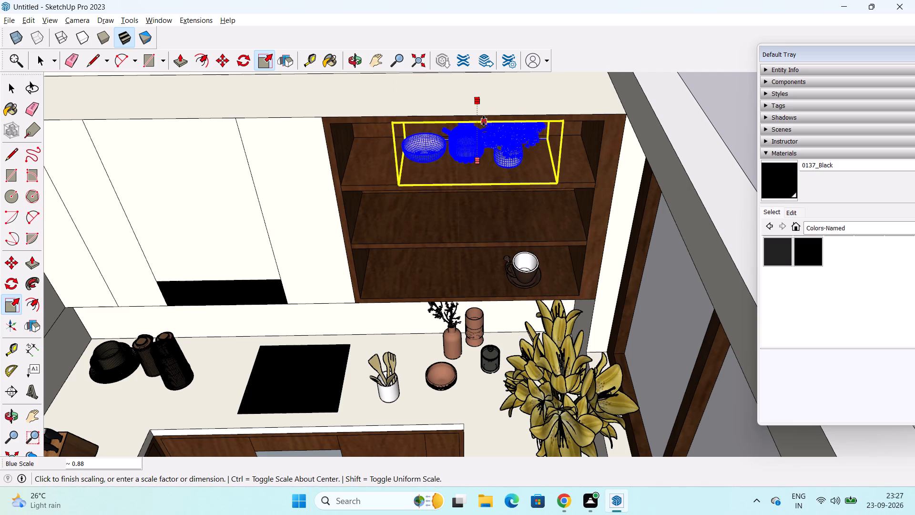
left_click_drag(484, 121, 484, 120)
left_click_drag(484, 120, 484, 119)
middle_click_drag(483, 163, 492, 124)
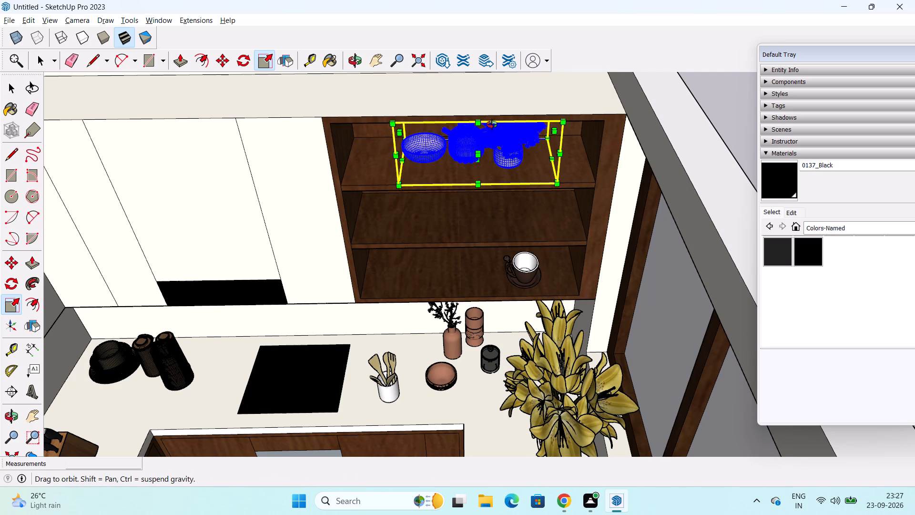
middle_click_drag(492, 124, 494, 81)
key("space")
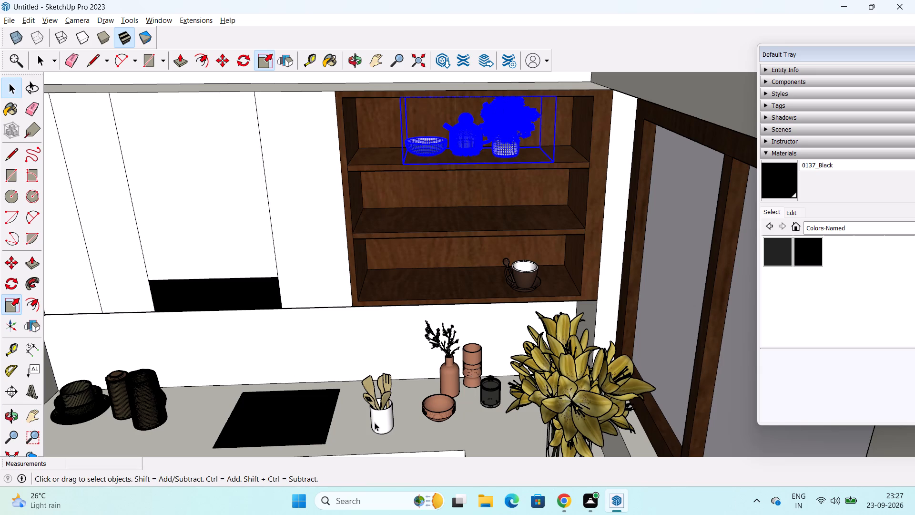
left_click(332, 357)
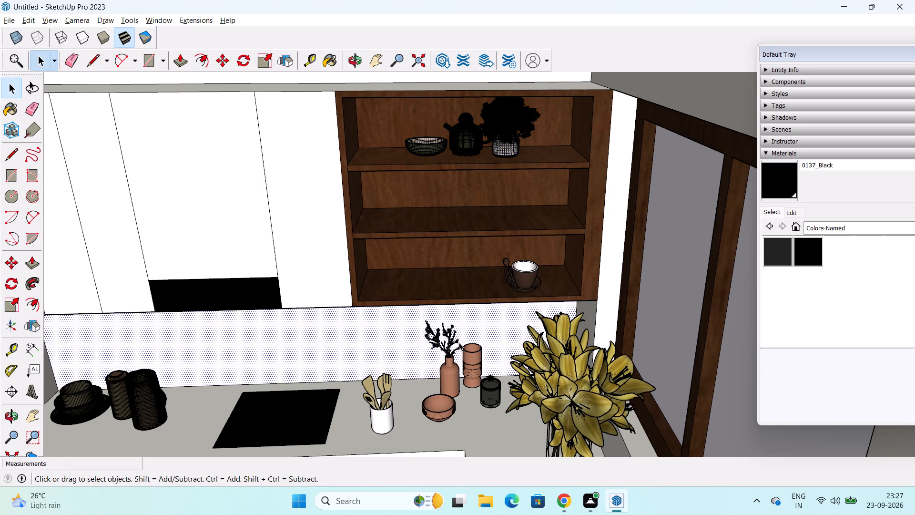
Import the bowls model from the Downloads folder.
left_click(3, 24)
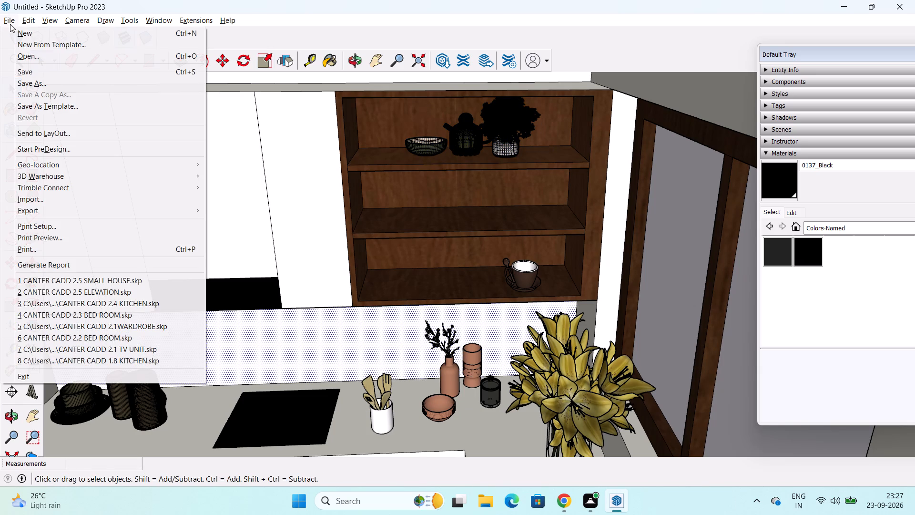
left_click(72, 203)
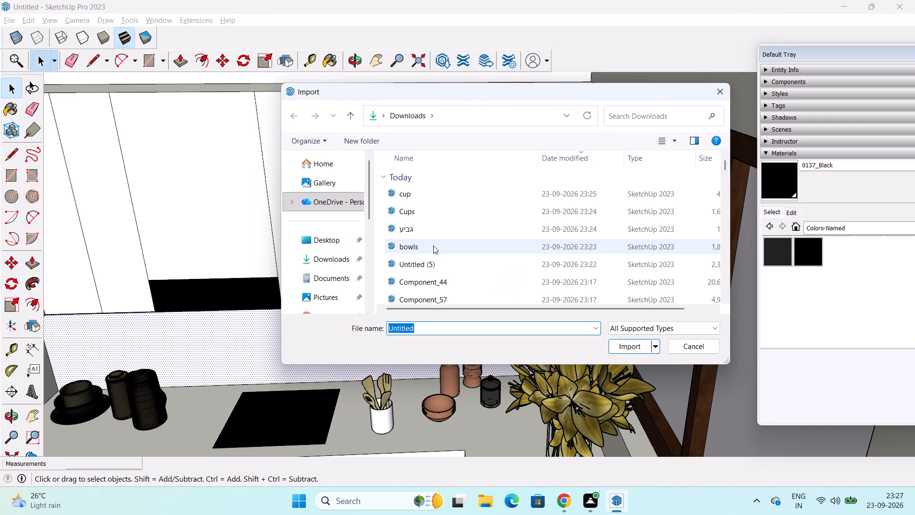
left_click(433, 247)
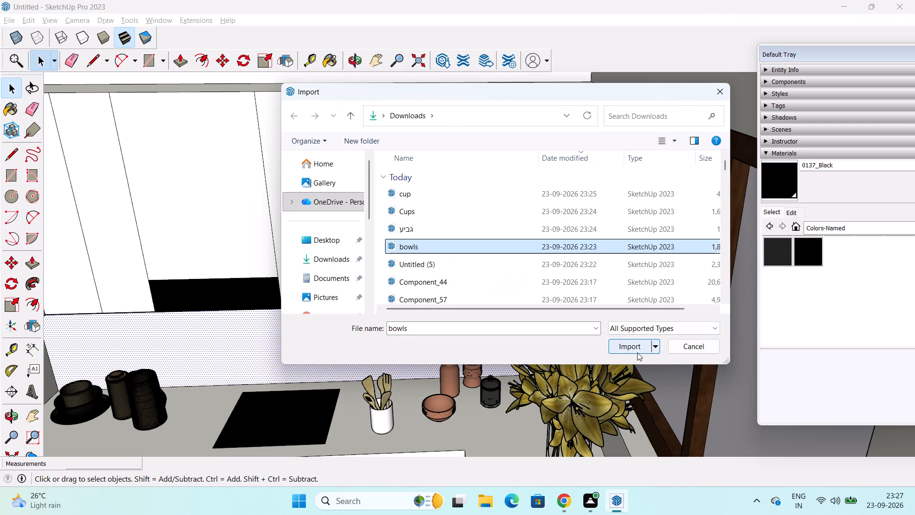
left_click(636, 349)
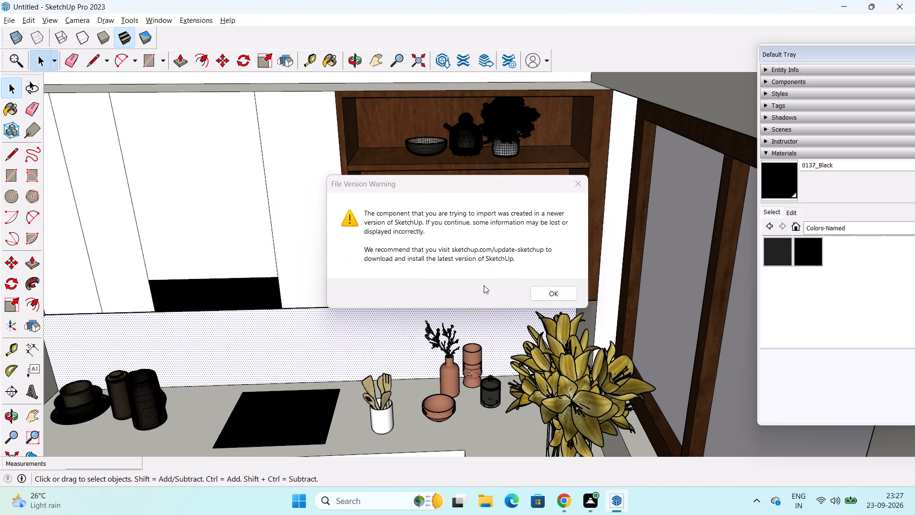
left_click(553, 297)
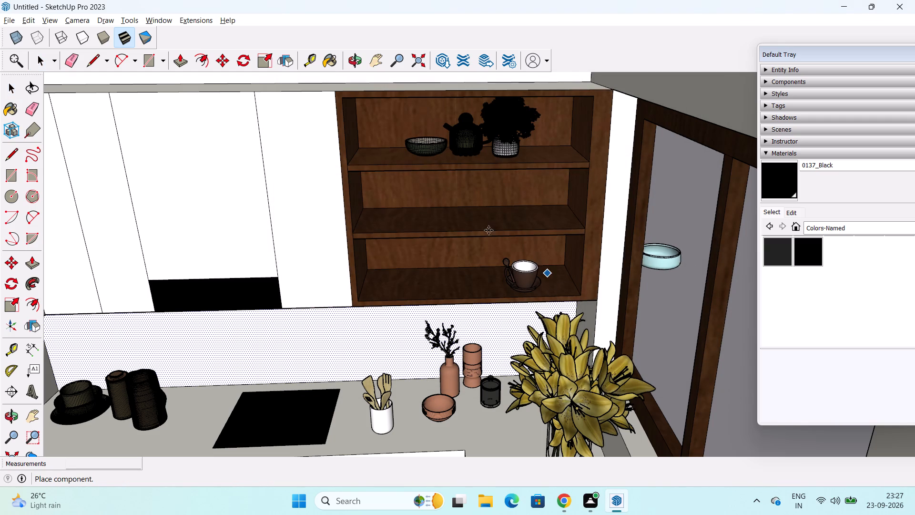
Place the imported bowls and jars set on the middle shelf of the open wooden wall unit.
scroll(449, 225, "up", 2)
scroll(449, 225, "down", 5)
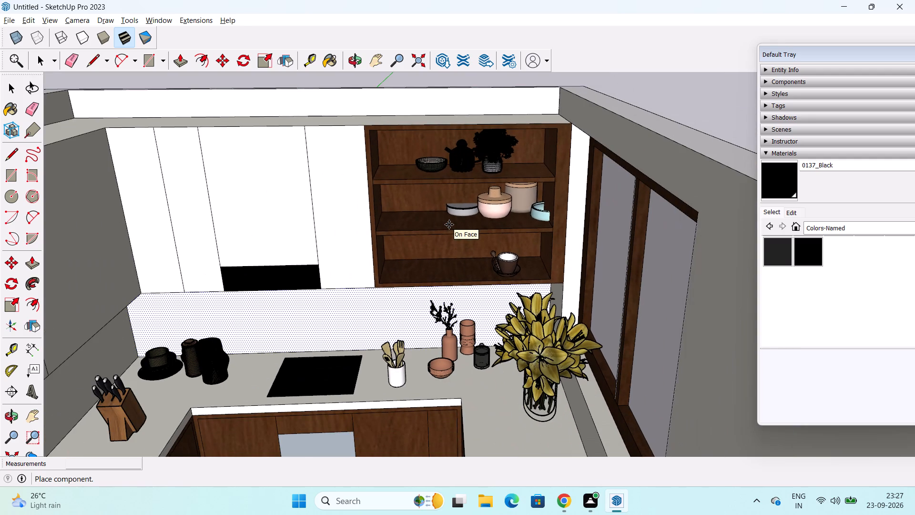
left_click(402, 231)
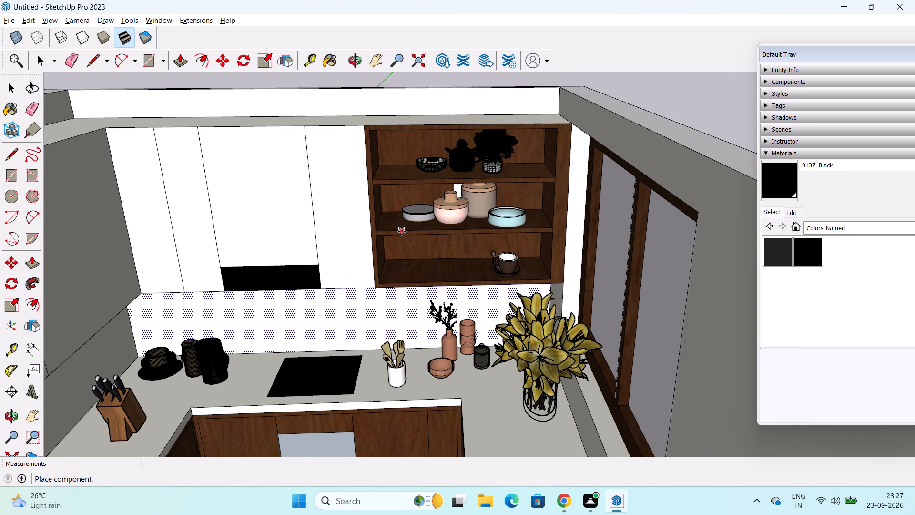
Reposition the bowls and jars set so its base corner sits on the middle shelf's front edge, and deselect it.
middle_click_drag(453, 249, 427, 217)
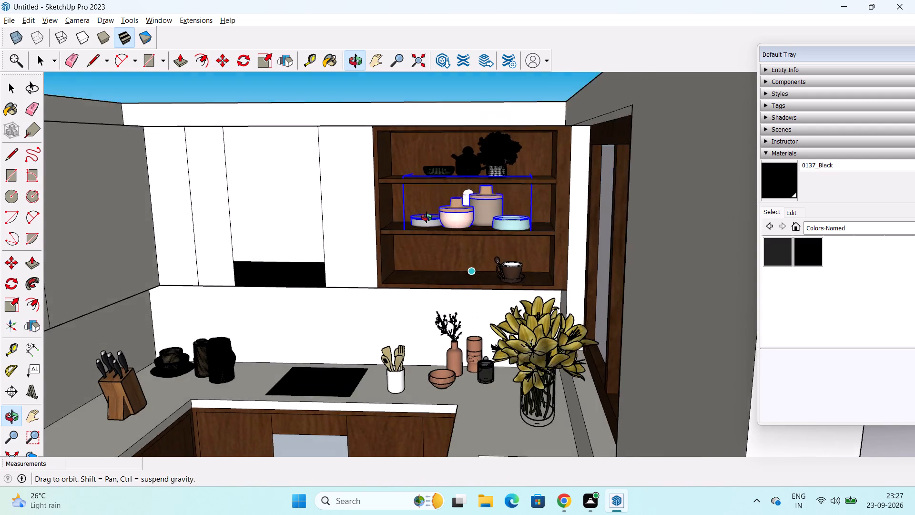
middle_click_drag(427, 217, 469, 128)
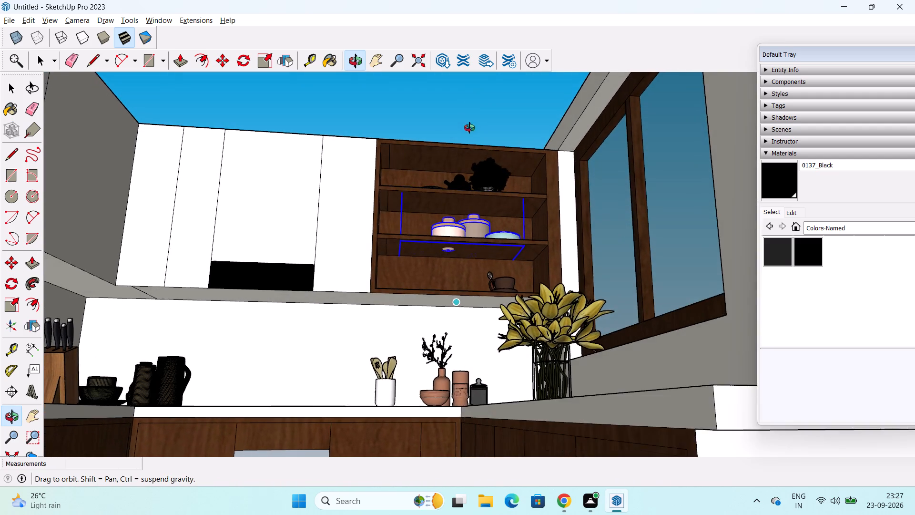
middle_click_drag(469, 128, 470, 260)
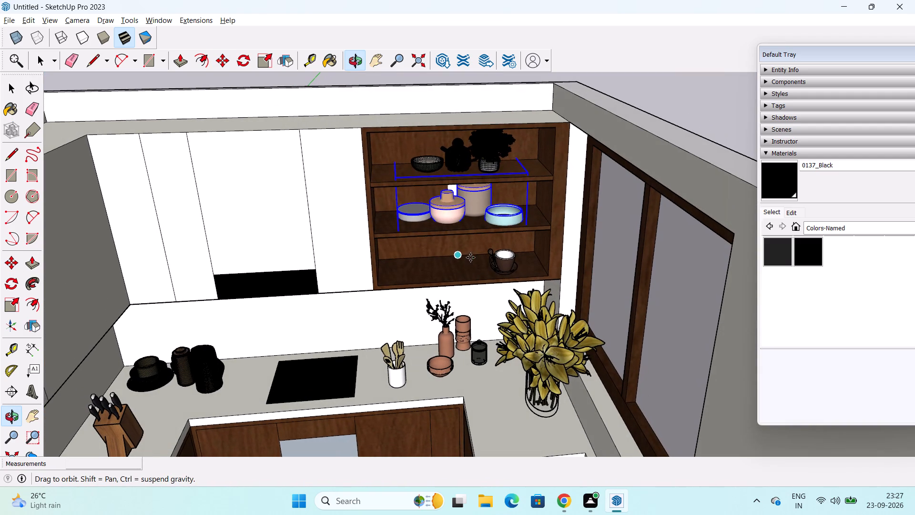
left_click(399, 245)
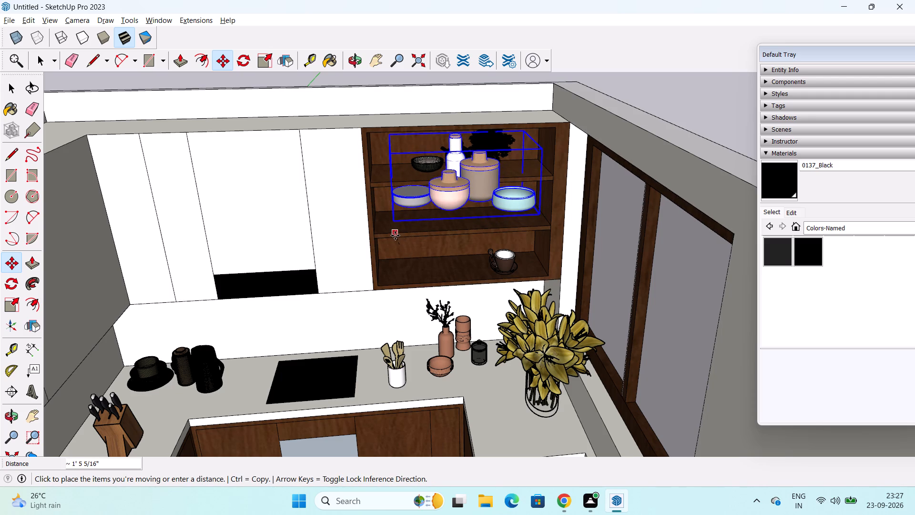
left_click(395, 236)
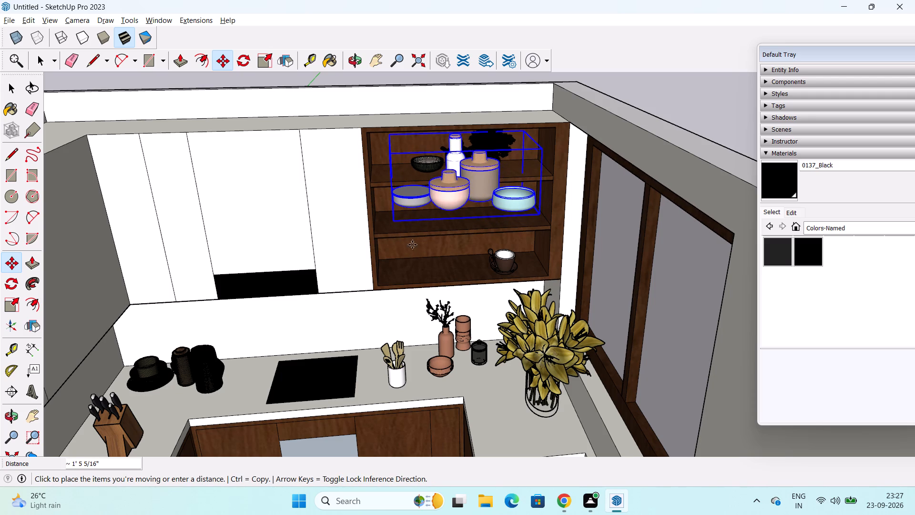
middle_click_drag(424, 244, 452, 165)
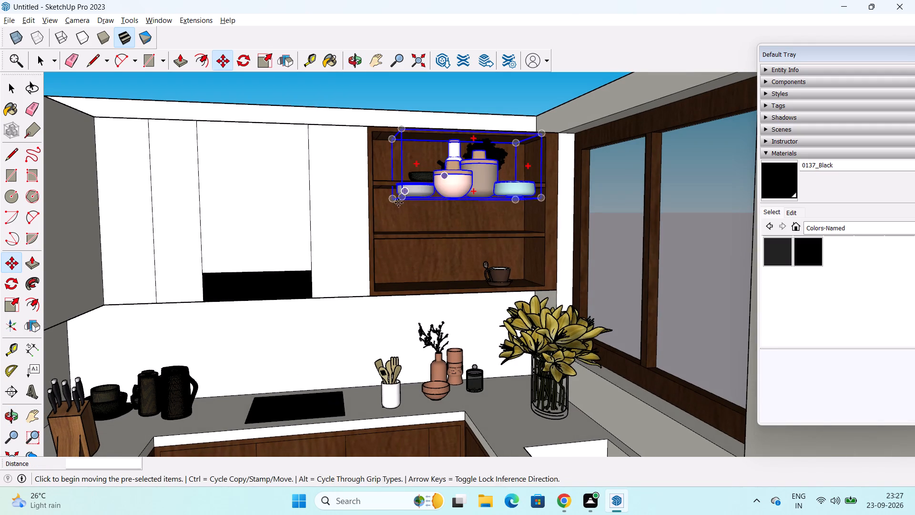
left_click(405, 201)
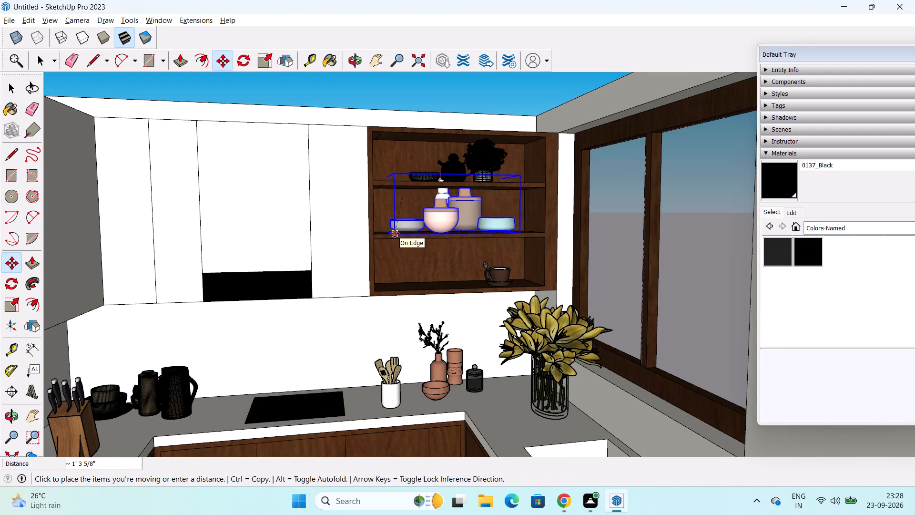
left_click(395, 232)
middle_click_drag(435, 227, 419, 282)
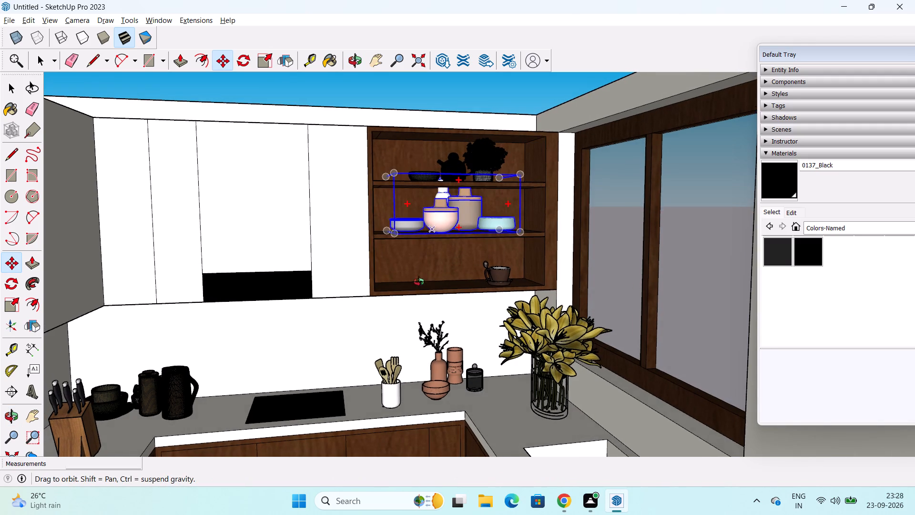
middle_click_drag(419, 282, 388, 361)
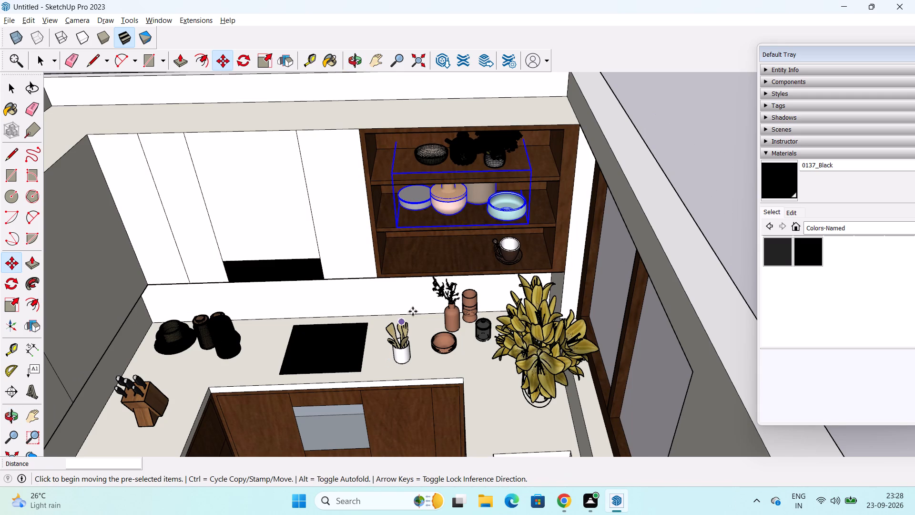
key("space")
left_click(383, 407)
Import the Cups model from the Downloads folder.
scroll(401, 387, "down", 2)
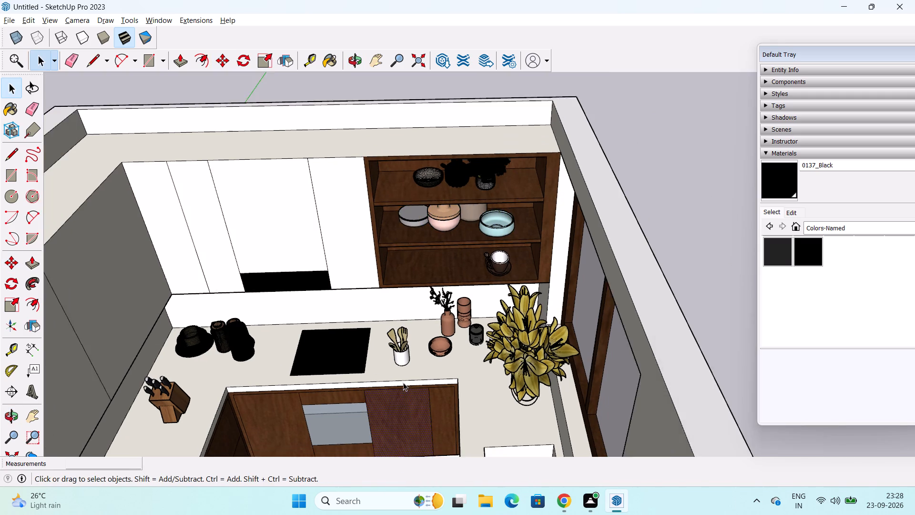
middle_click_drag(403, 382, 366, 264)
left_click(7, 21)
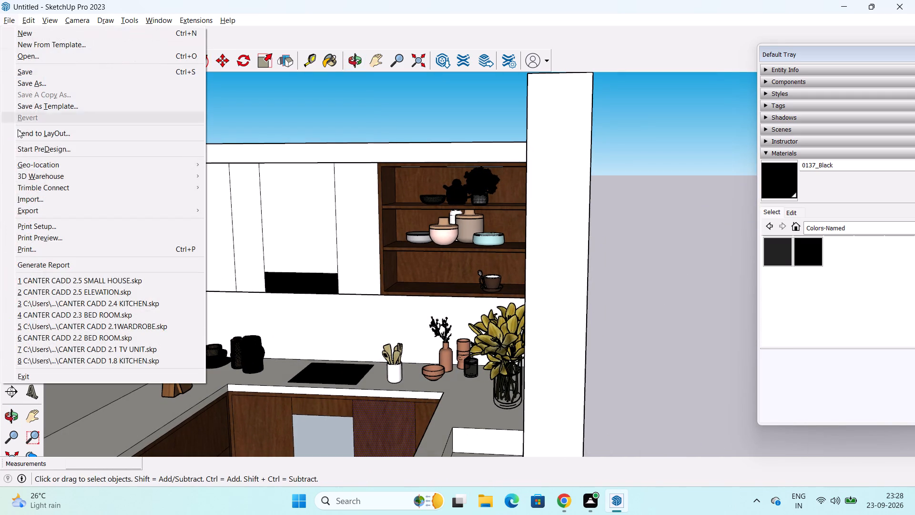
left_click(81, 196)
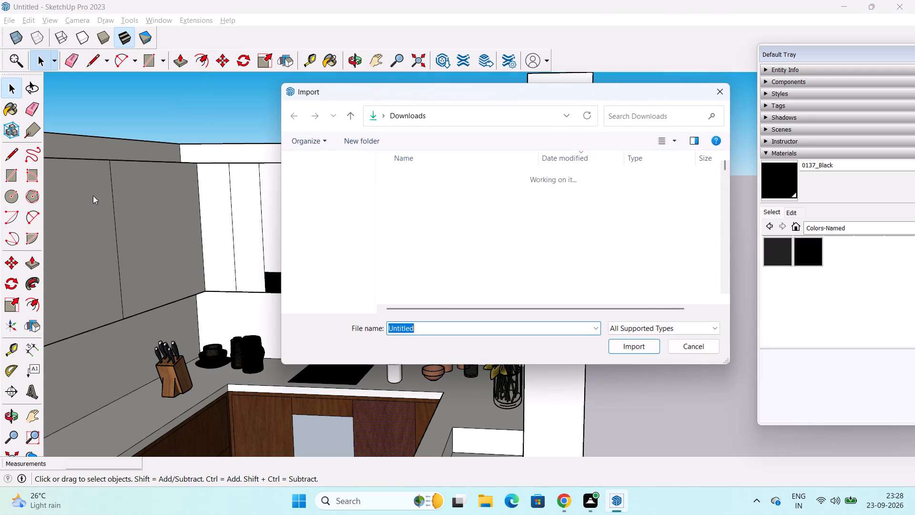
left_click(441, 210)
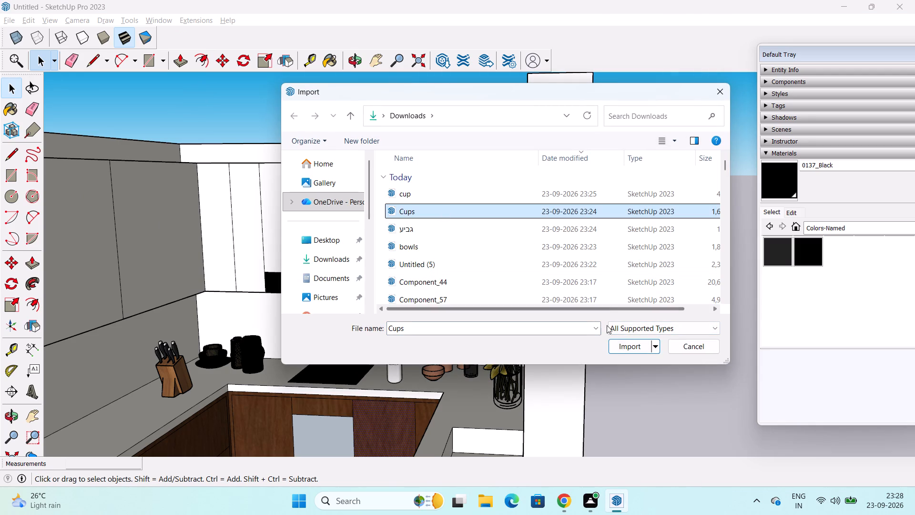
left_click(626, 348)
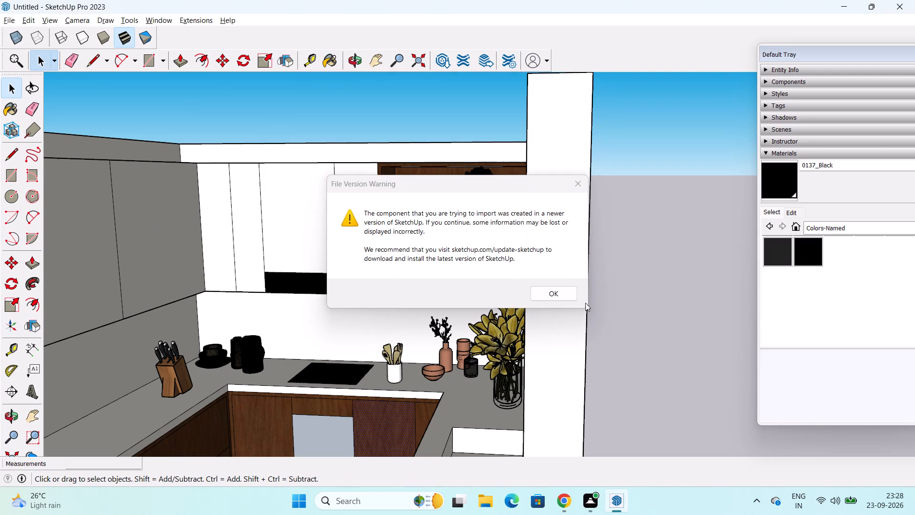
left_click(552, 292)
Place the imported cup on the open ground outside the kitchen, beyond the tall side wall.
scroll(456, 277, "up", 1)
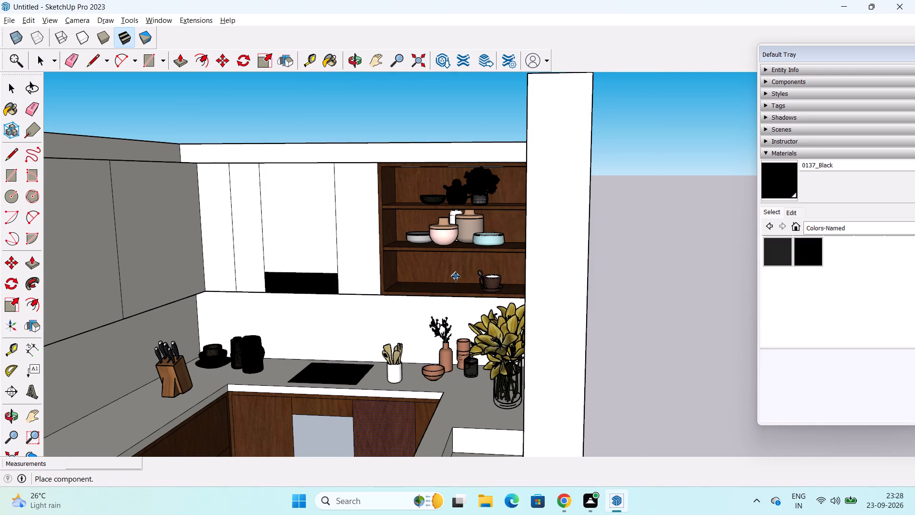
scroll(456, 277, "up", 1)
scroll(446, 314, "down", 9)
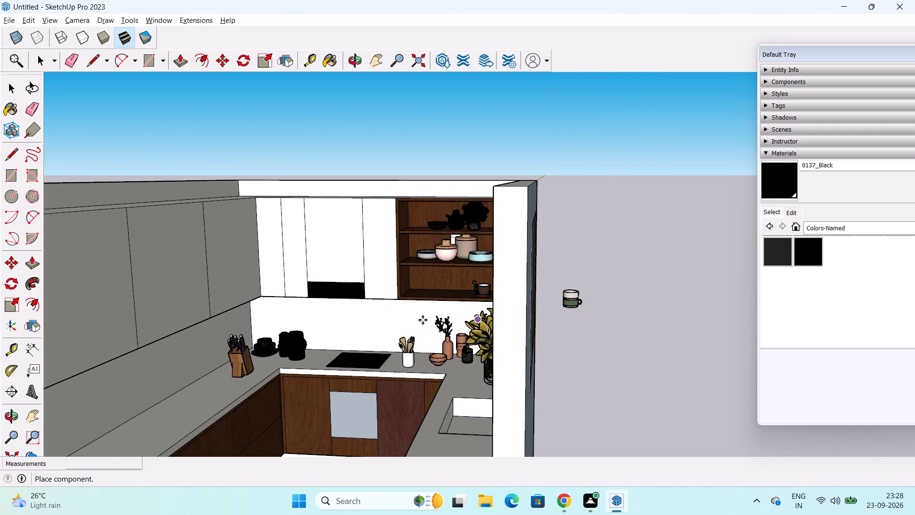
left_click(601, 343)
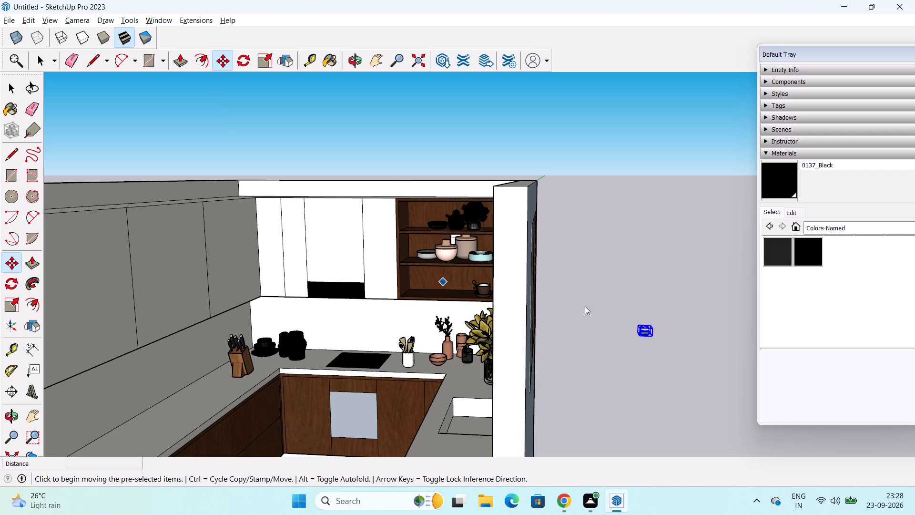
Move the stacked cups from outside the kitchen onto the wall unit's bottom shelf, beside the dark cup and saucer, and deselect them.
left_click(639, 337)
scroll(463, 300, "up", 2)
scroll(423, 273, "up", 9)
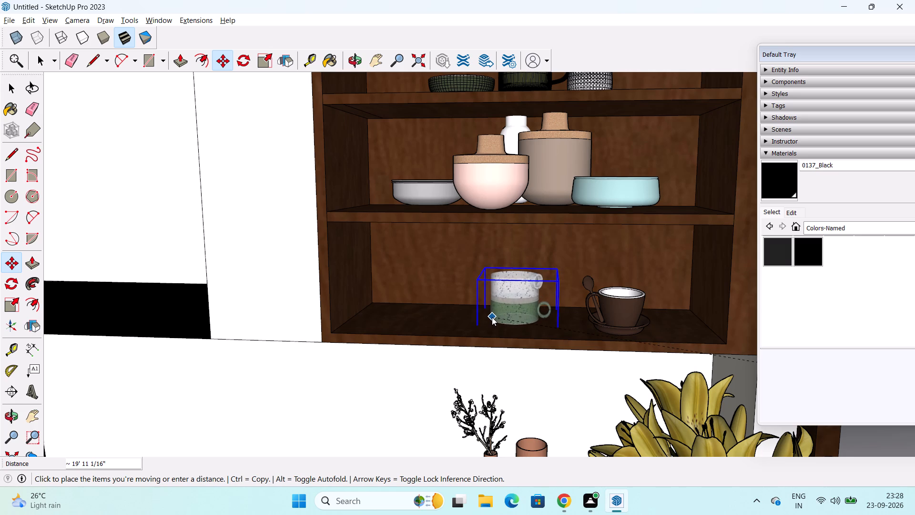
left_click(492, 317)
middle_click_drag(517, 323, 469, 311)
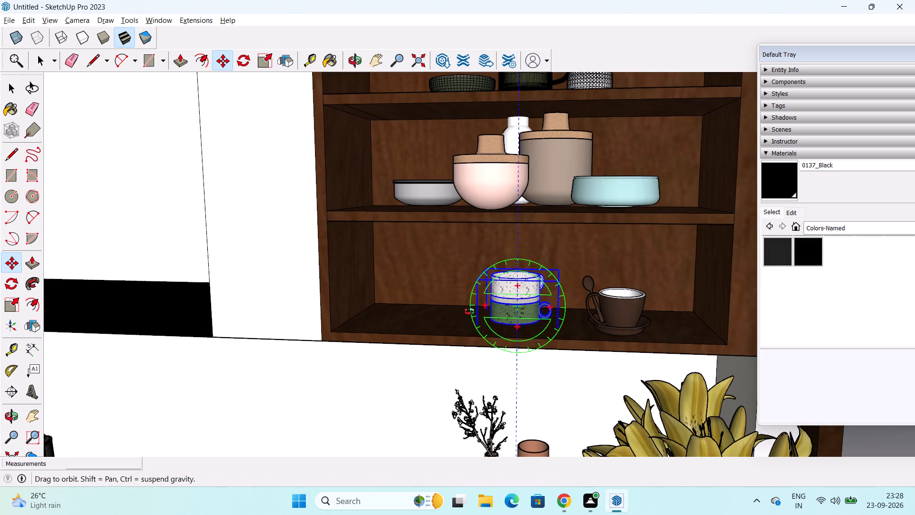
middle_click_drag(469, 311, 471, 371)
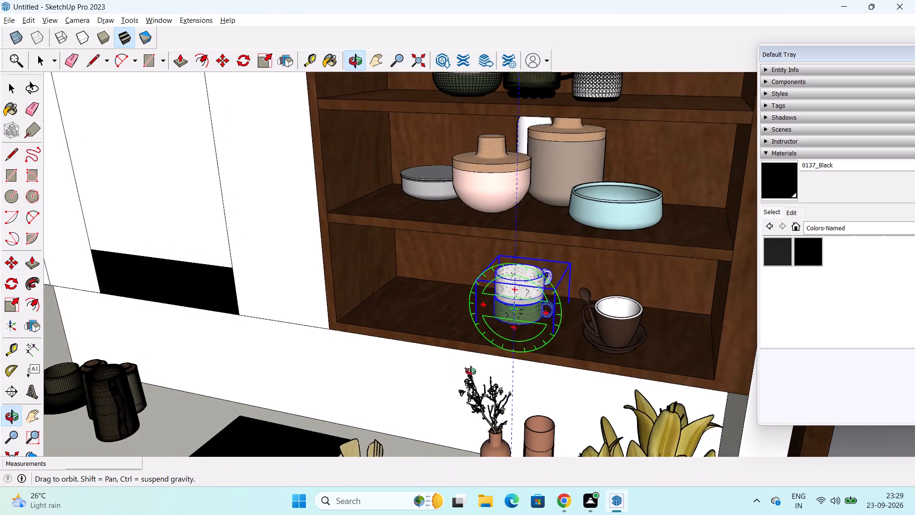
middle_click_drag(471, 371, 482, 371)
middle_click_drag(482, 371, 510, 241)
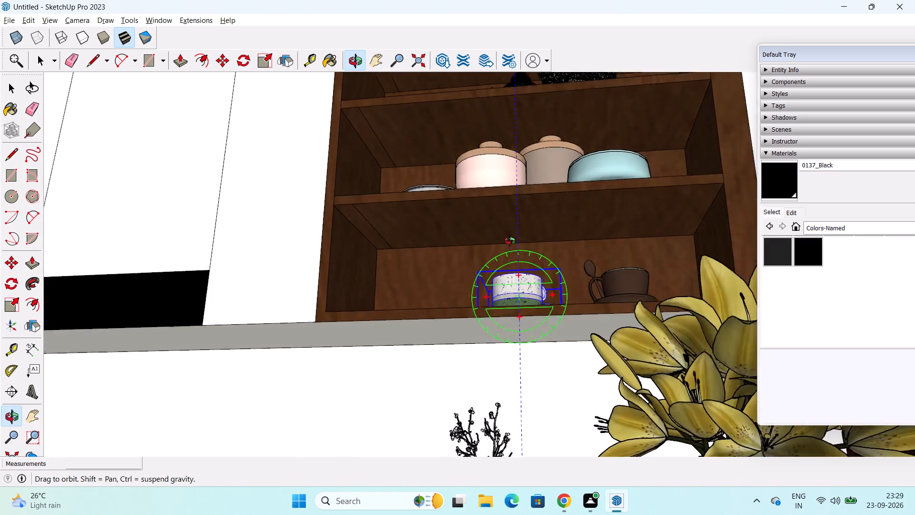
middle_click_drag(510, 241, 506, 350)
key("space")
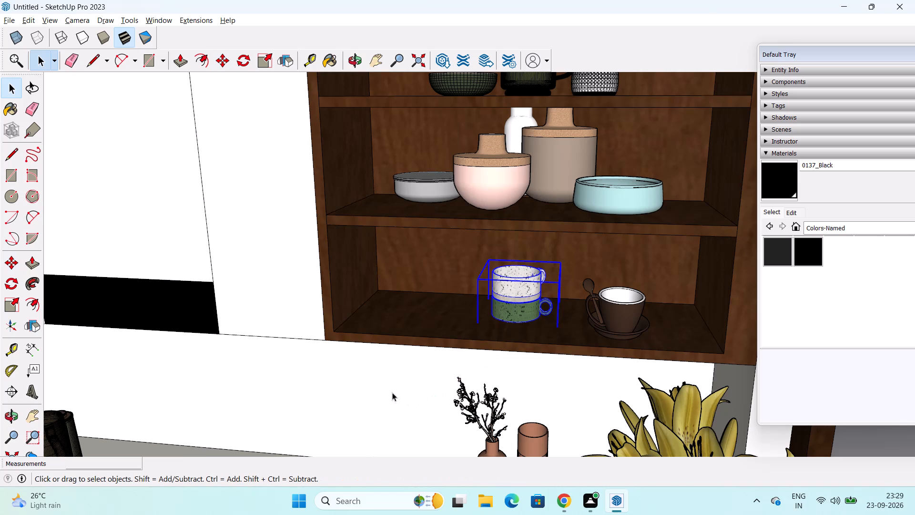
left_click(392, 392)
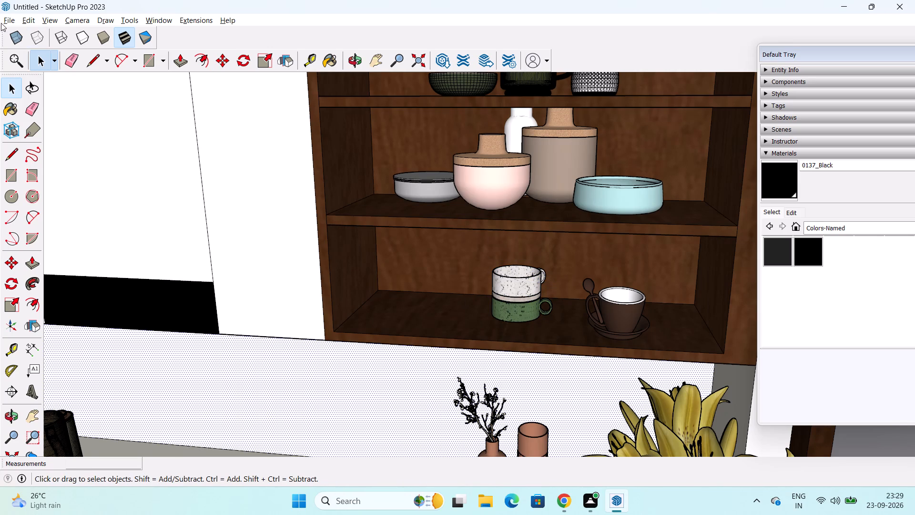
Import the cup model from the Downloads folder.
left_click(10, 21)
left_click(93, 201)
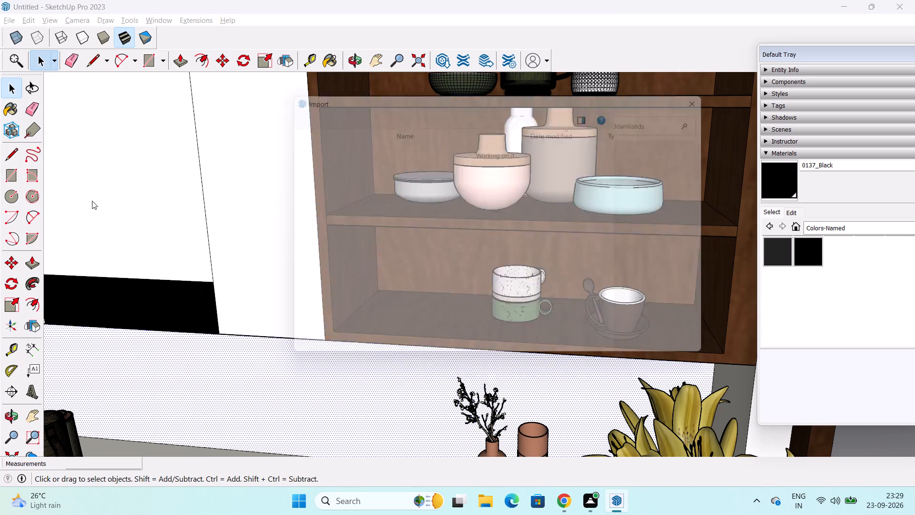
left_click(450, 201)
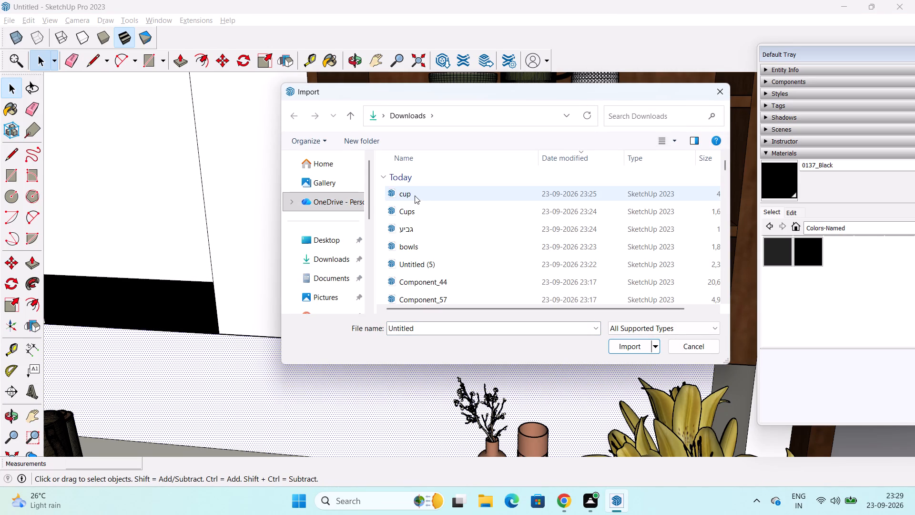
left_click(415, 196)
left_click(626, 345)
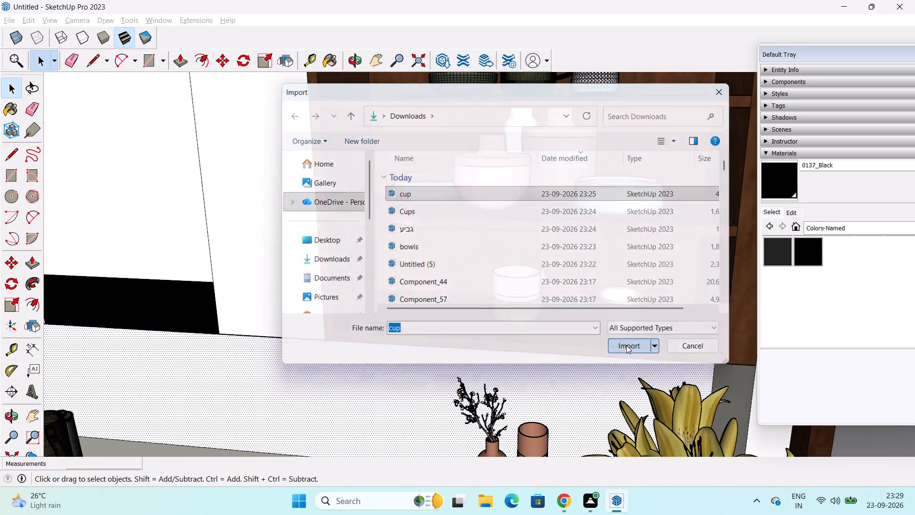
Place the imported oversized mug on the open ground behind the kitchen, beyond the side wall.
scroll(500, 328, "down", 3)
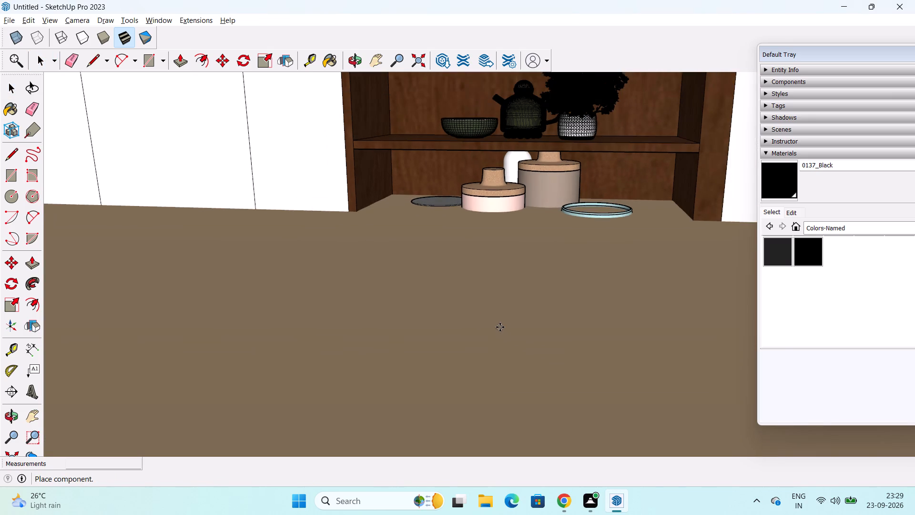
scroll(500, 326, "down", 18)
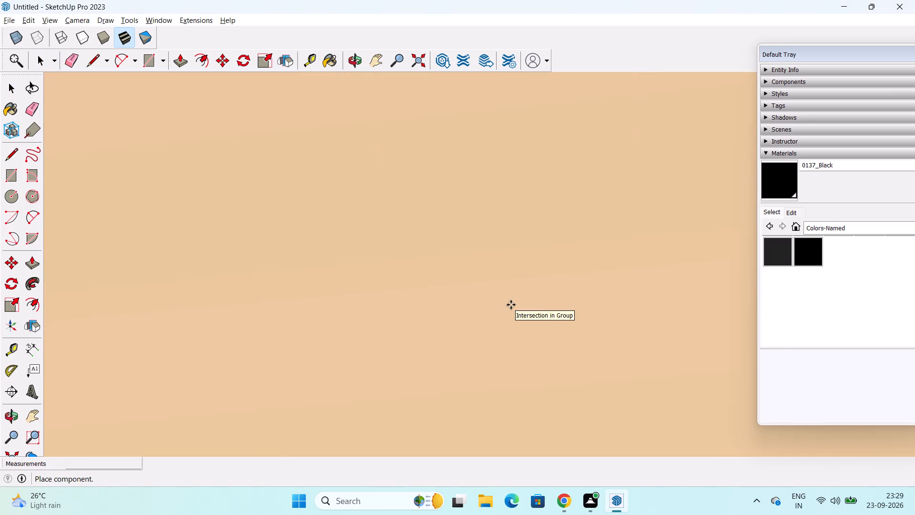
scroll(511, 305, "down", 1)
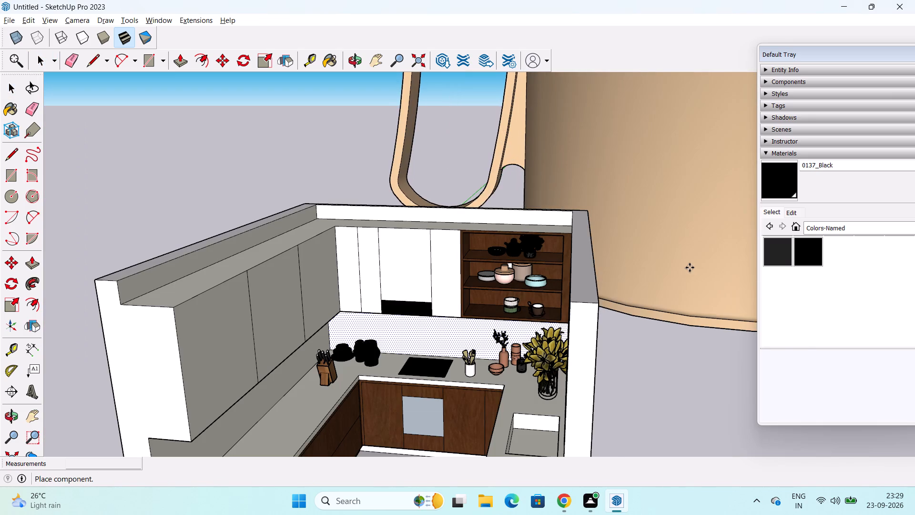
left_click(689, 268)
Shrink the oversized mug with Scale in height and along the red axis, and to 0.50 along the green axis.
scroll(686, 263, "down", 4)
scroll(686, 259, "up", 1)
scroll(685, 257, "down", 4)
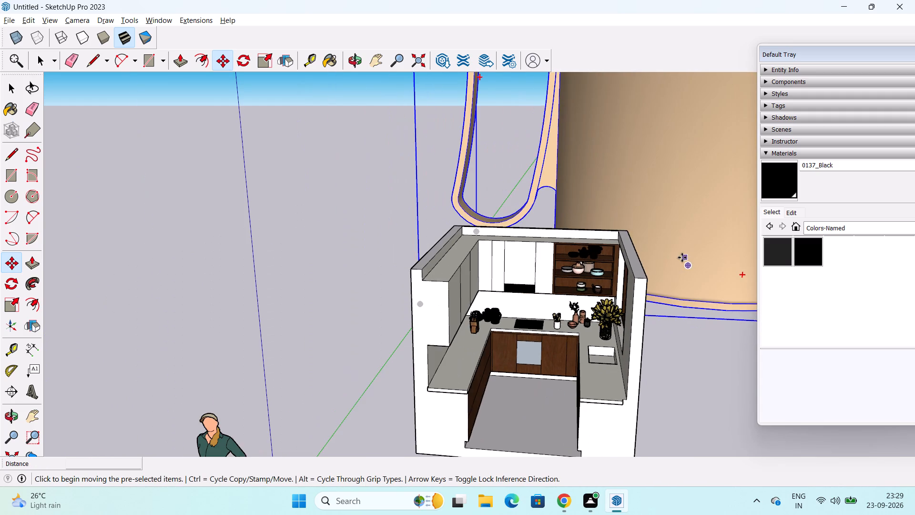
middle_click_drag(681, 257, 526, 265)
scroll(530, 262, "down", 7)
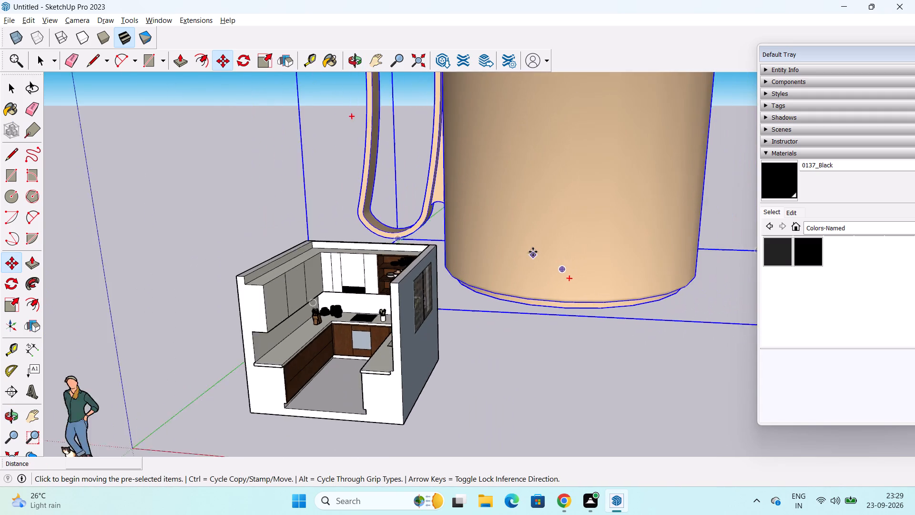
scroll(533, 252, "down", 6)
middle_click_drag(537, 221, 521, 322, "shift")
scroll(531, 272, "down", 1, "shift")
left_click_drag(15, 305, 19, 299)
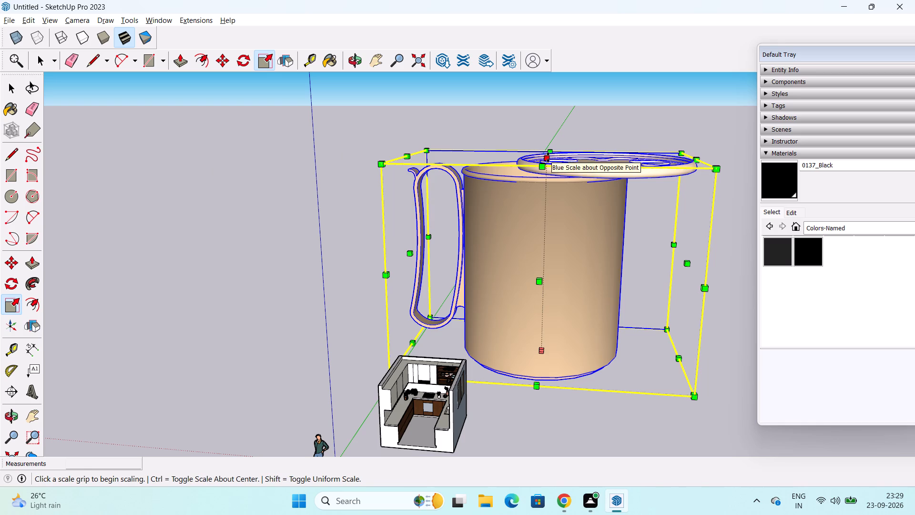
left_click_drag(548, 157, 539, 318)
left_click_drag(412, 326, 449, 325)
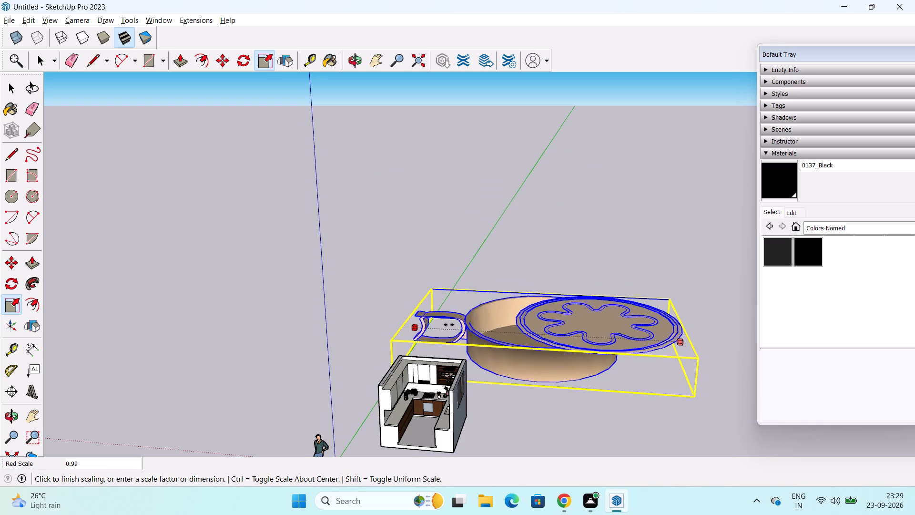
left_click_drag(449, 325, 553, 326)
left_click_drag(612, 372, 613, 353)
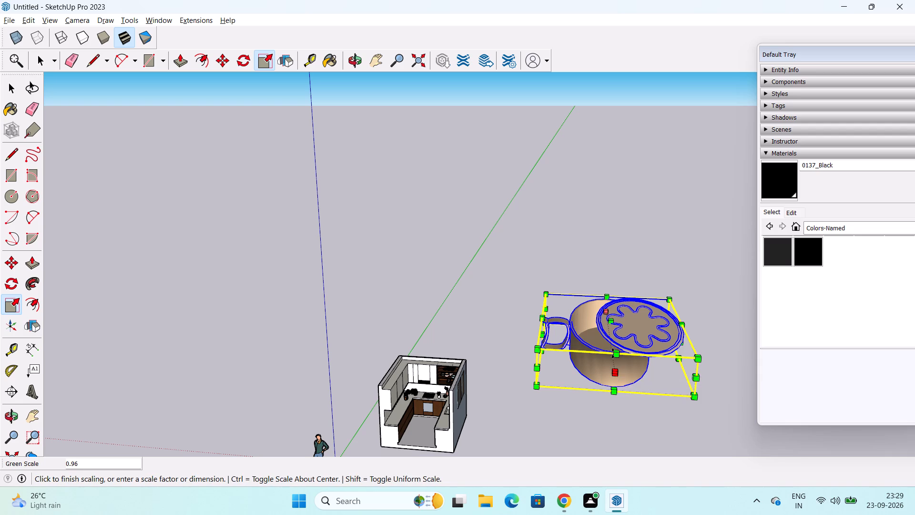
left_click_drag(613, 353, 609, 338)
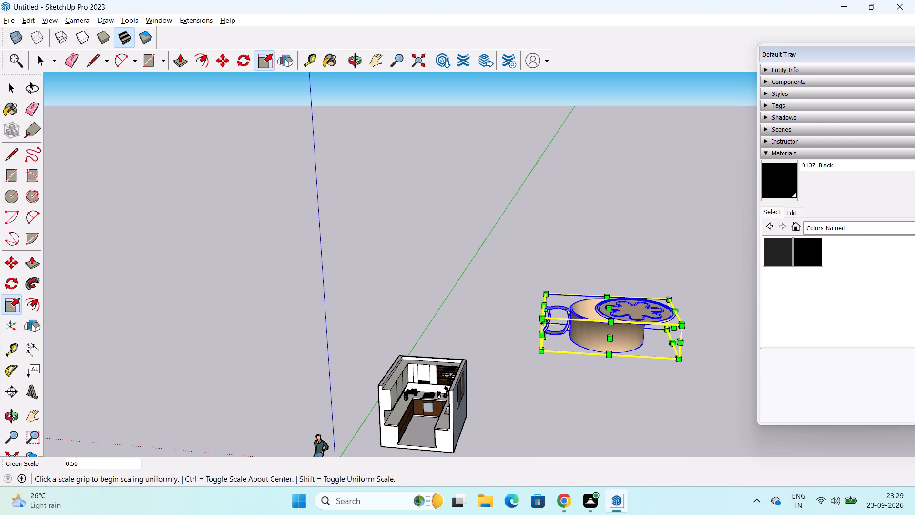
Scale the mug down again to about 0.42 along the red axis and 0.32 along the green axis.
left_click_drag(545, 323, 597, 322)
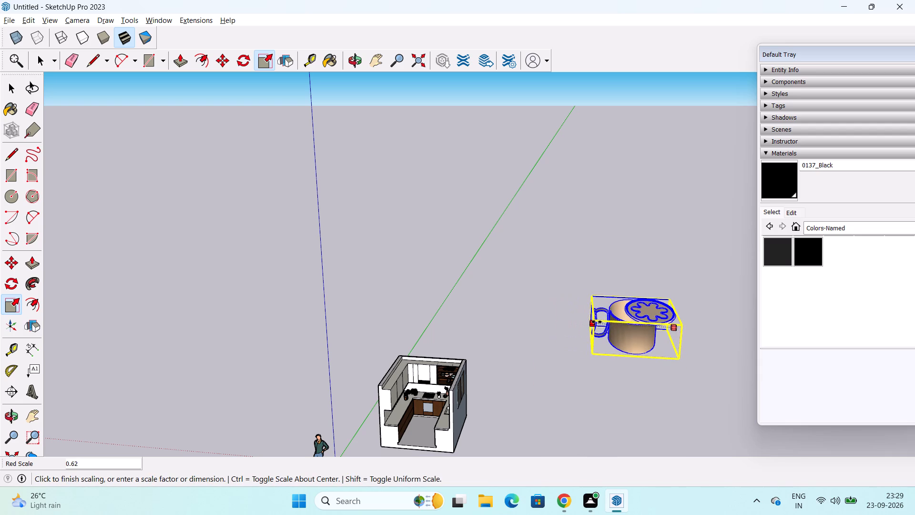
left_click_drag(597, 322, 618, 322)
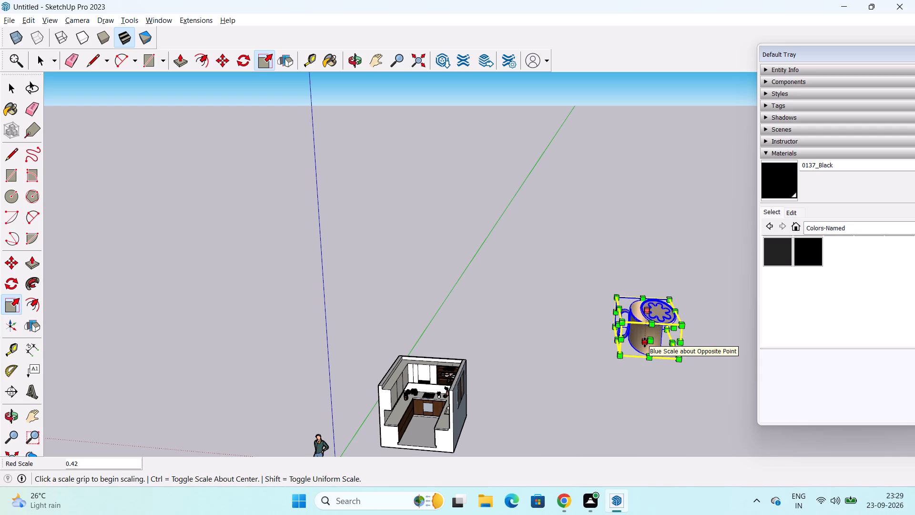
left_click_drag(651, 342, 644, 321)
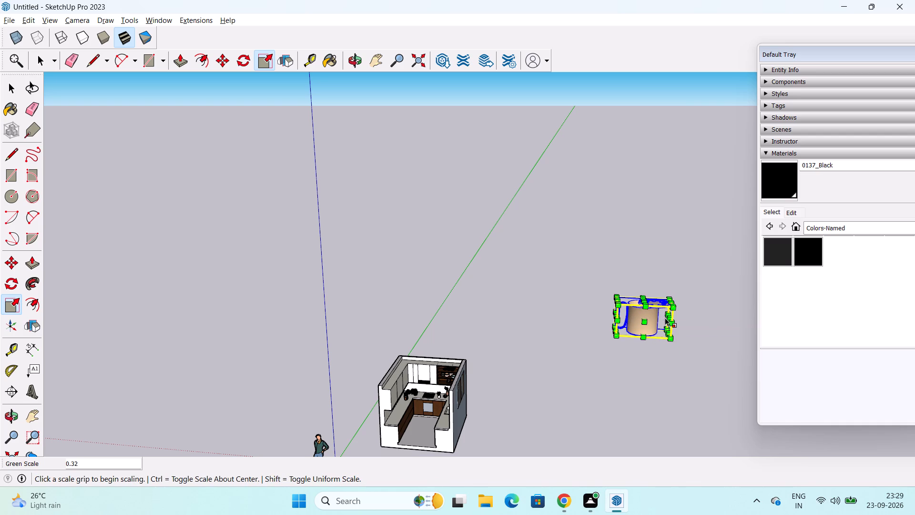
Scale the mug further to 0.50 along the red axis and 0.50 along the blue axis.
scroll(667, 318, "up", 4)
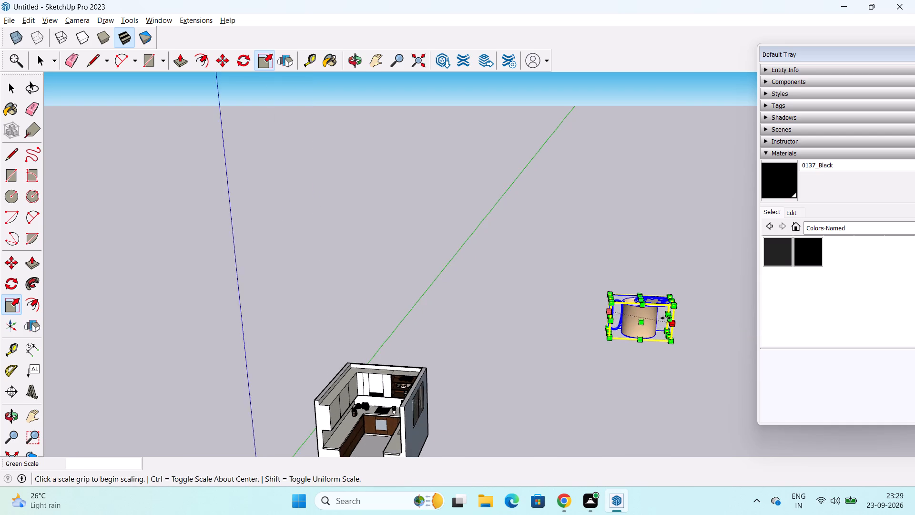
scroll(666, 318, "up", 3)
left_click_drag(668, 318, 651, 319)
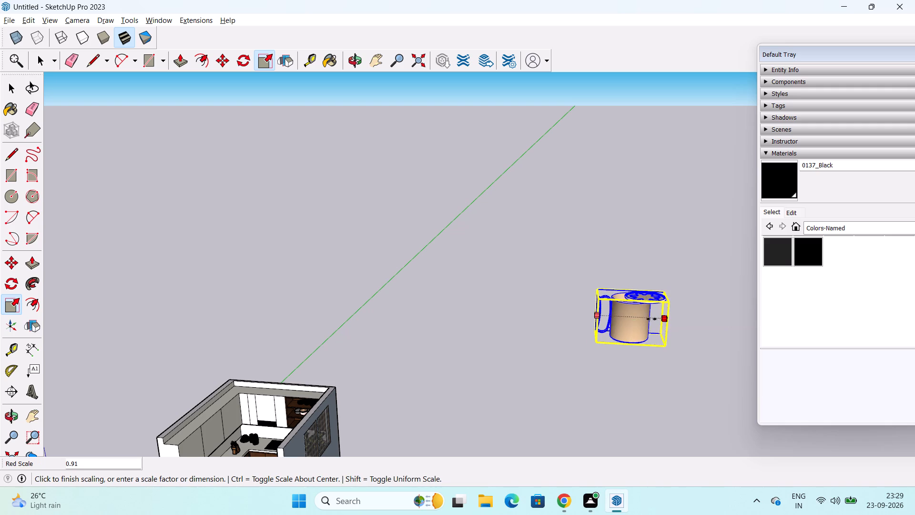
left_click_drag(651, 319, 633, 320)
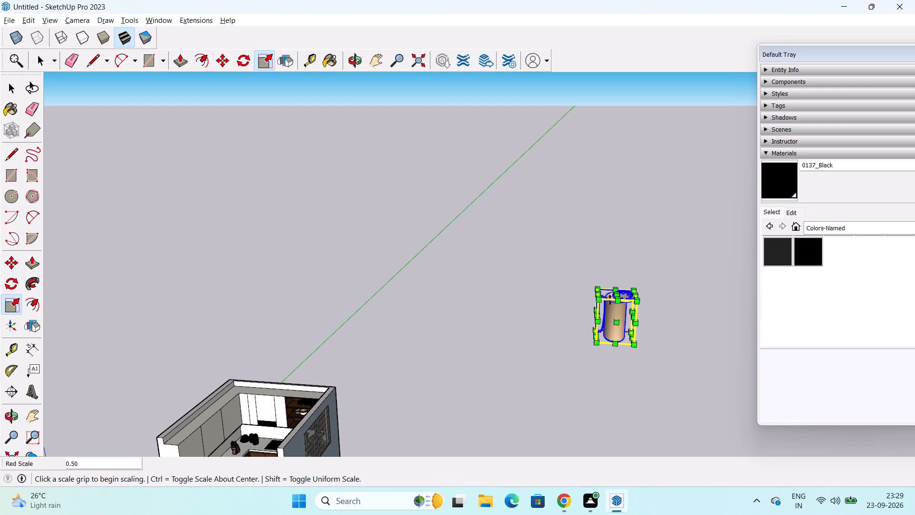
left_click_drag(615, 293, 616, 308)
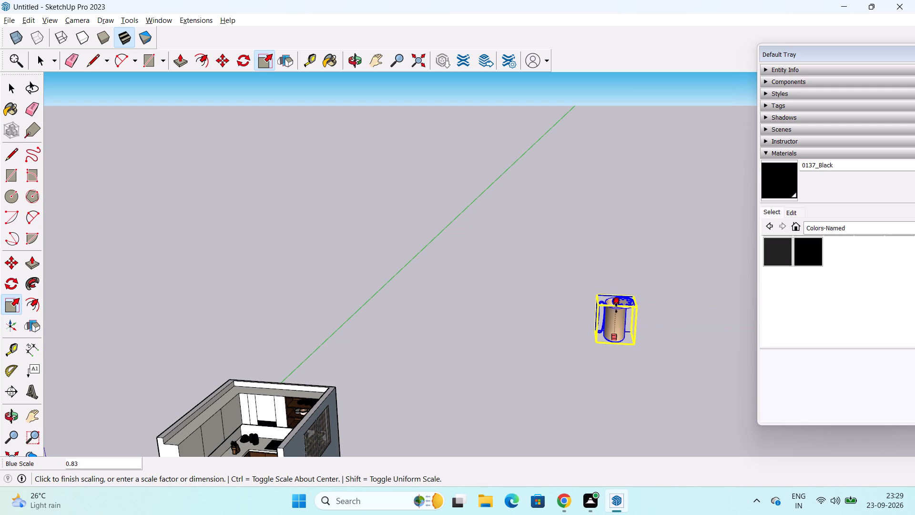
left_click_drag(616, 308, 616, 316)
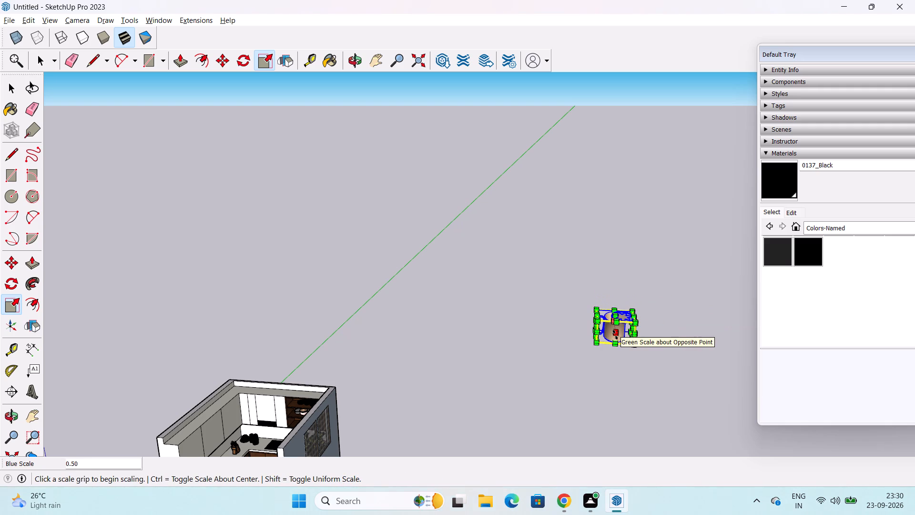
key("space")
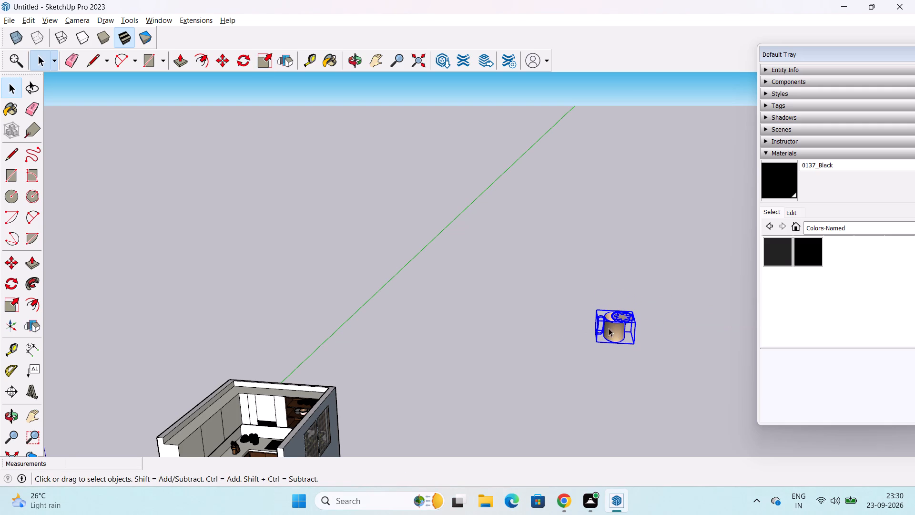
Move the reduced mug by its base corner to the ground just outside the kitchen's windowed side wall.
key("m")
left_click(597, 345)
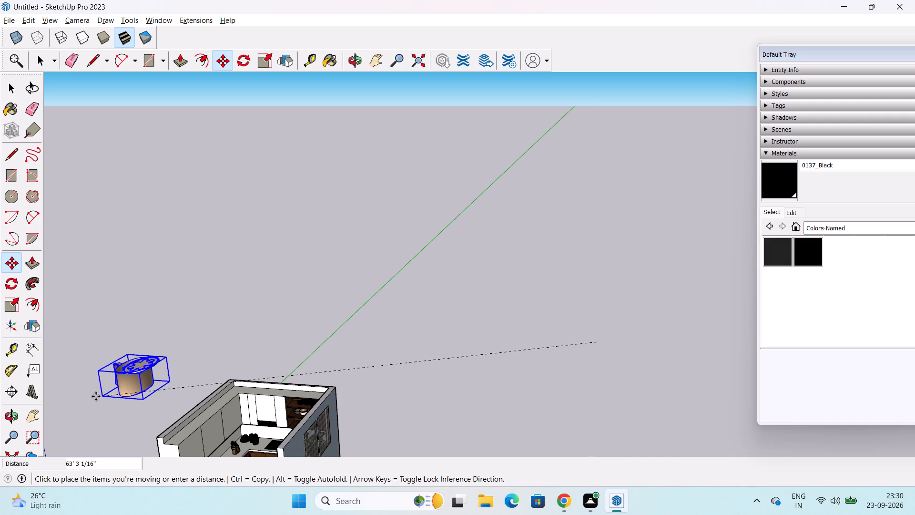
middle_click_drag(174, 425, 223, 383, "shift")
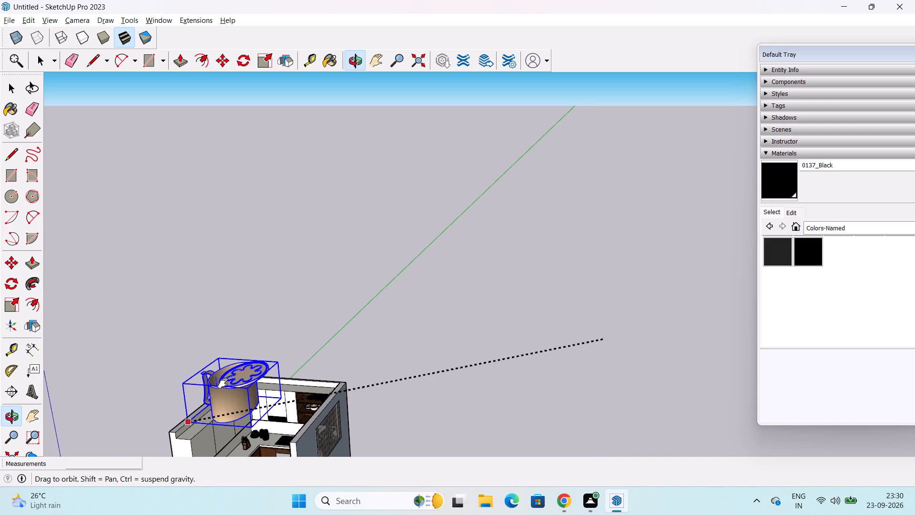
middle_click_drag(223, 383, 297, 296, "shift")
scroll(328, 331, "up", 6)
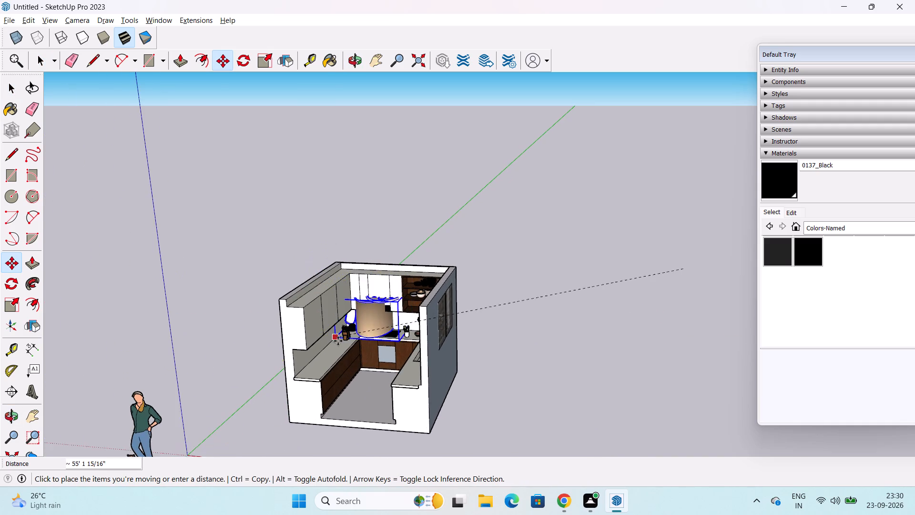
scroll(338, 341, "up", 5)
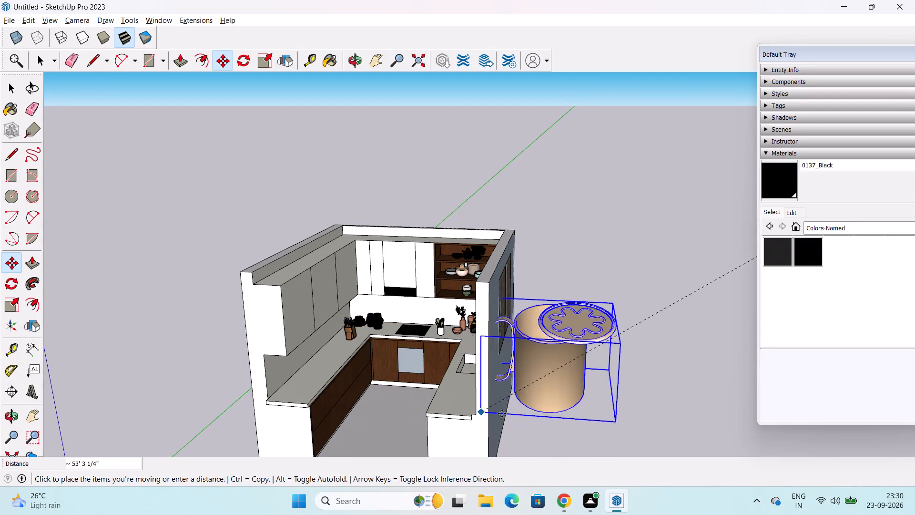
left_click(521, 443)
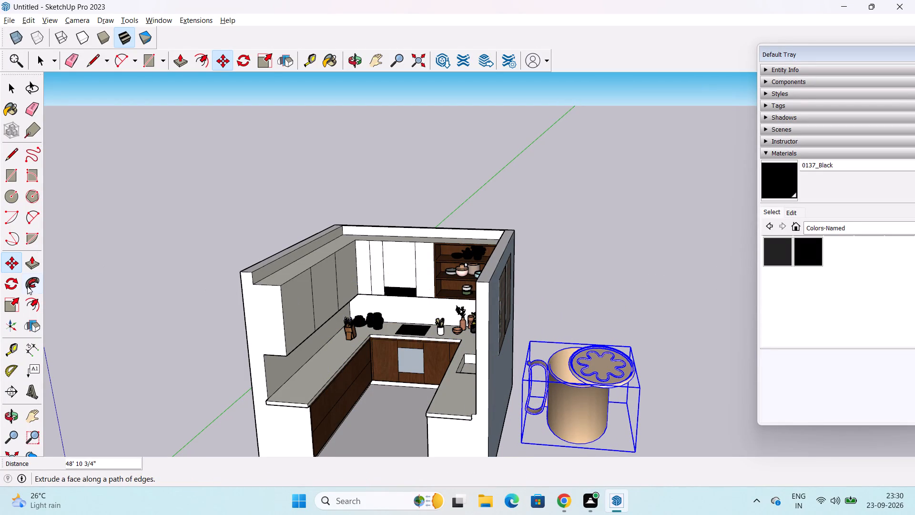
Scale the mug to about 0.44 in height, 0.25 along red and 0.16 along green, with a further slight height reduction.
left_click(13, 302)
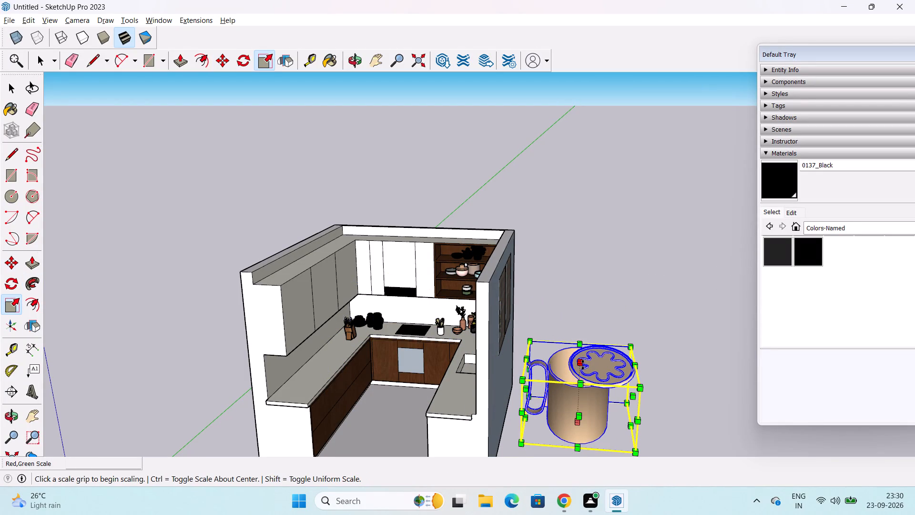
left_click_drag(583, 365, 594, 398)
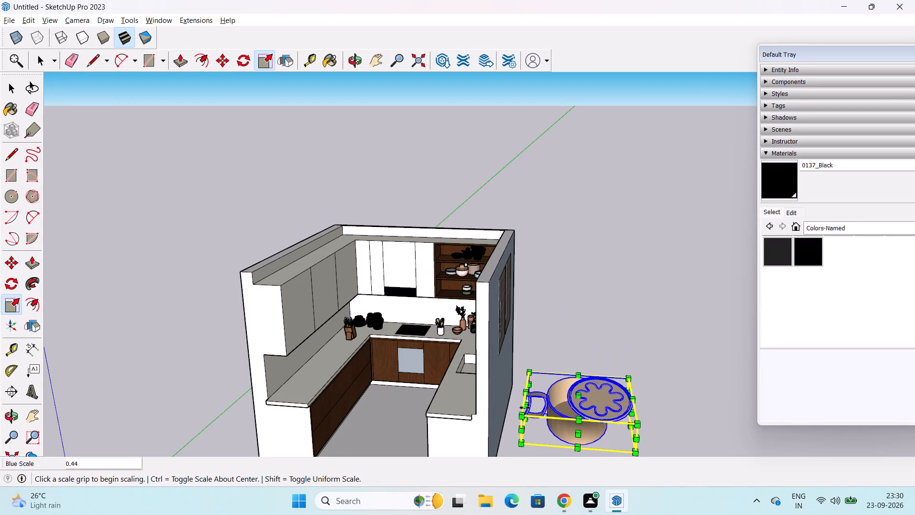
left_click_drag(530, 406, 586, 406)
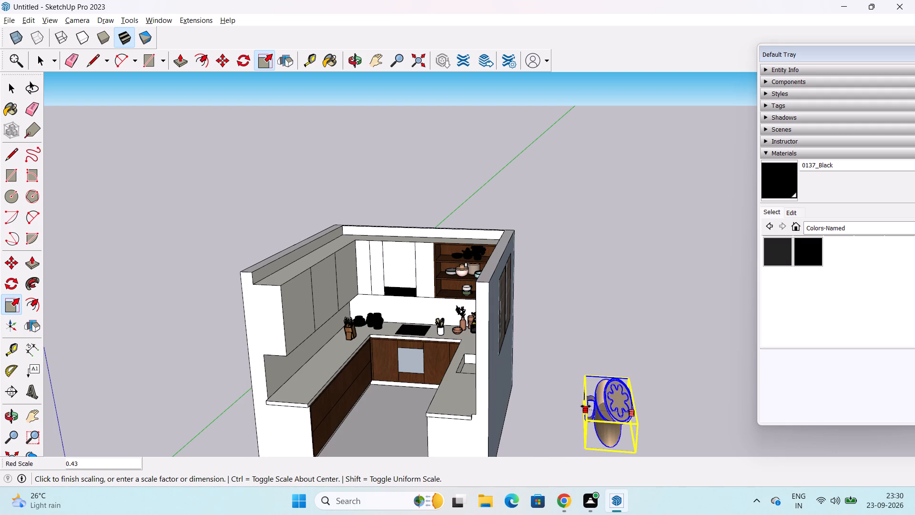
left_click_drag(586, 406, 605, 411)
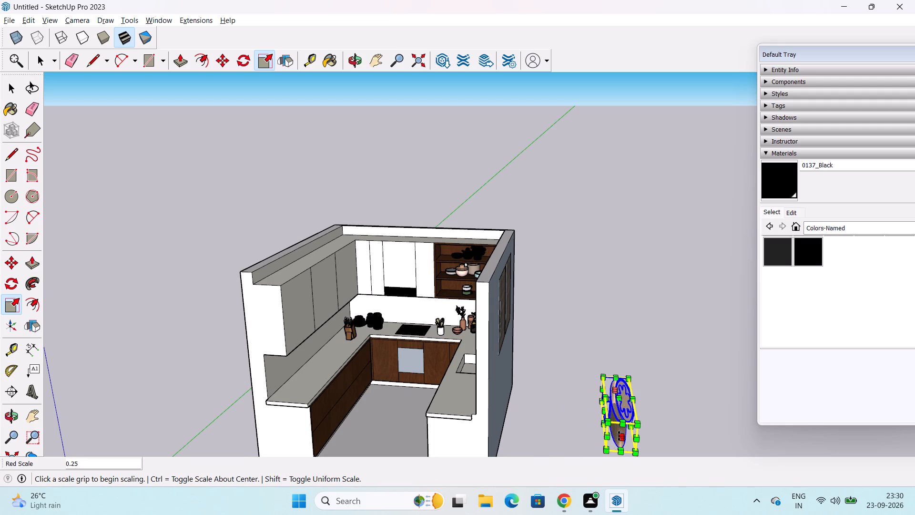
left_click_drag(622, 440, 622, 403)
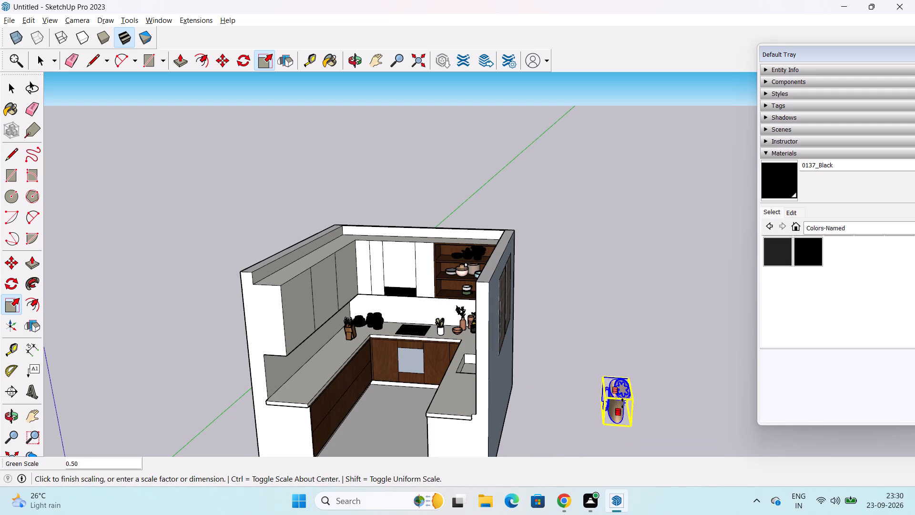
left_click_drag(622, 403, 622, 394)
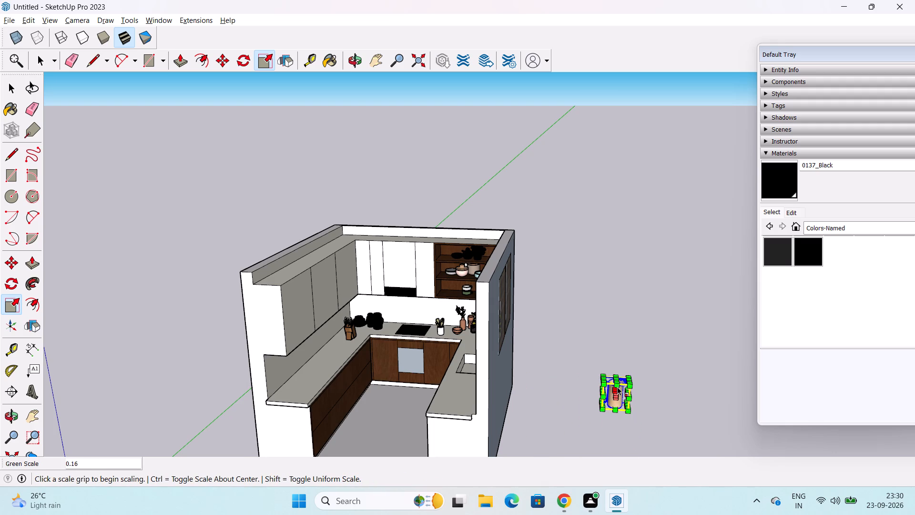
scroll(617, 387, "up", 5)
middle_click_drag(619, 378, 609, 446)
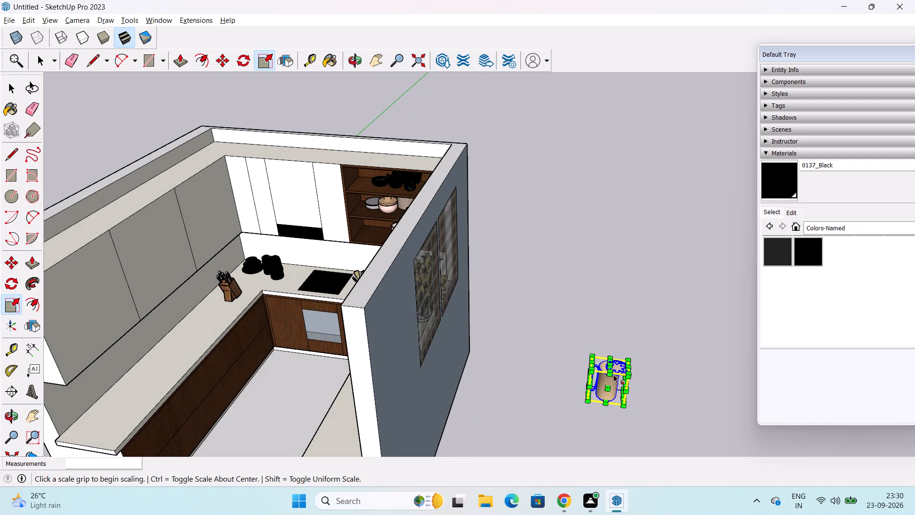
left_click_drag(611, 365, 611, 371)
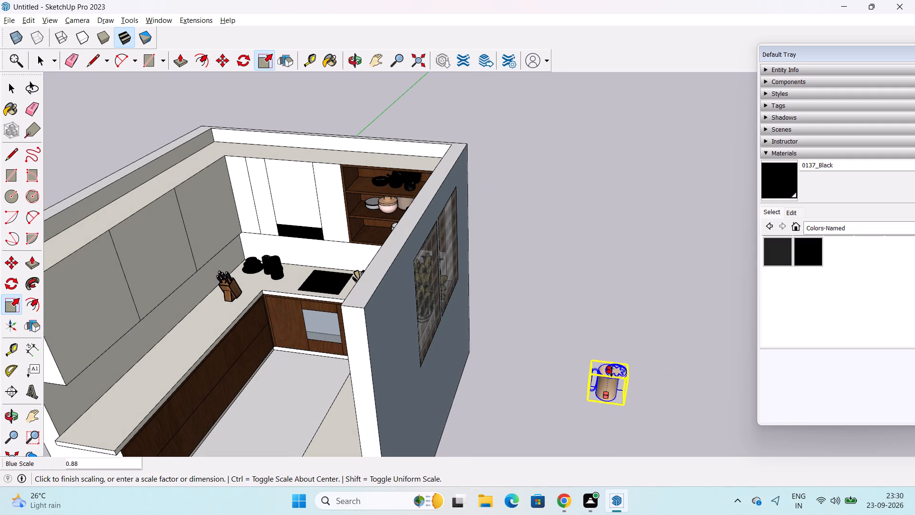
left_click_drag(611, 371, 611, 377)
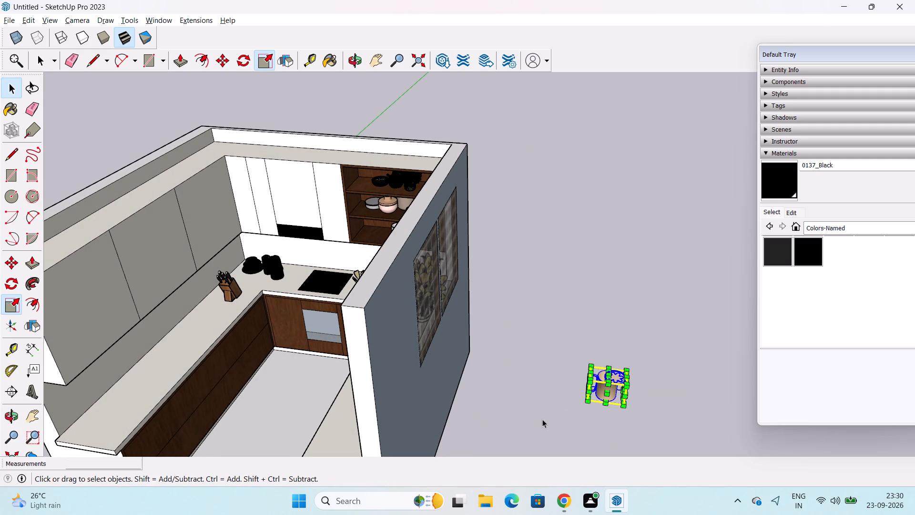
Move the mug by its base corner onto the front corner of the lowest open wall shelf, beside the stacked cups.
key("space")
key("m")
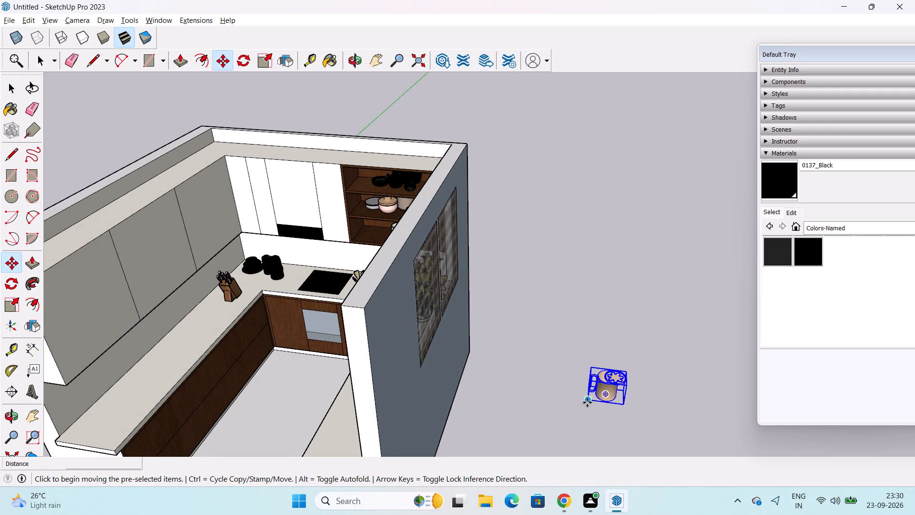
left_click(587, 402)
scroll(290, 299, "up", 10)
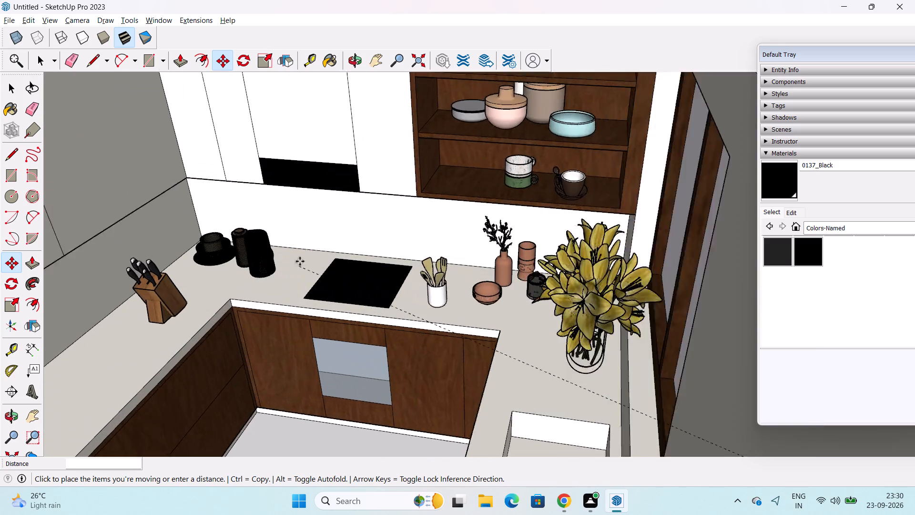
scroll(300, 261, "up", 4)
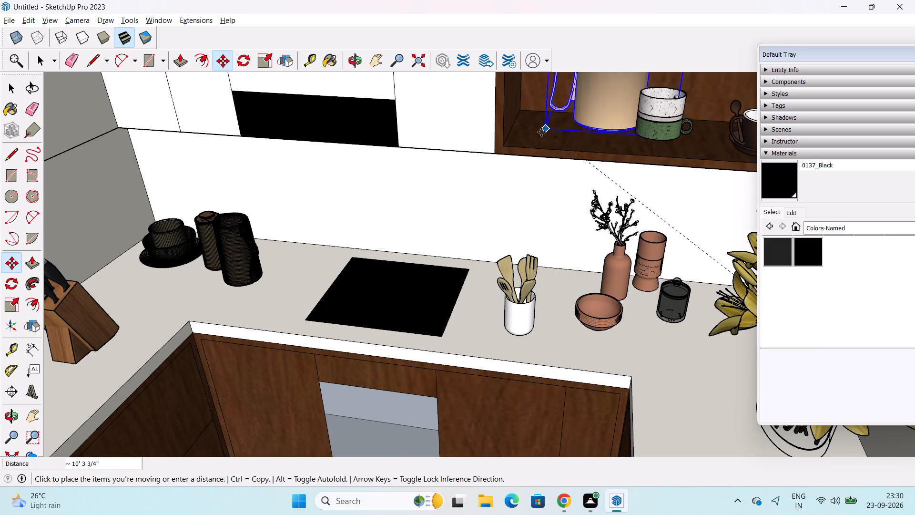
left_click(509, 145)
Adjust the shelf mug's depth and height together with a green and blue axis Scale to fit below the shelf above.
scroll(521, 156, "down", 6)
middle_click_drag(547, 130, 561, 108)
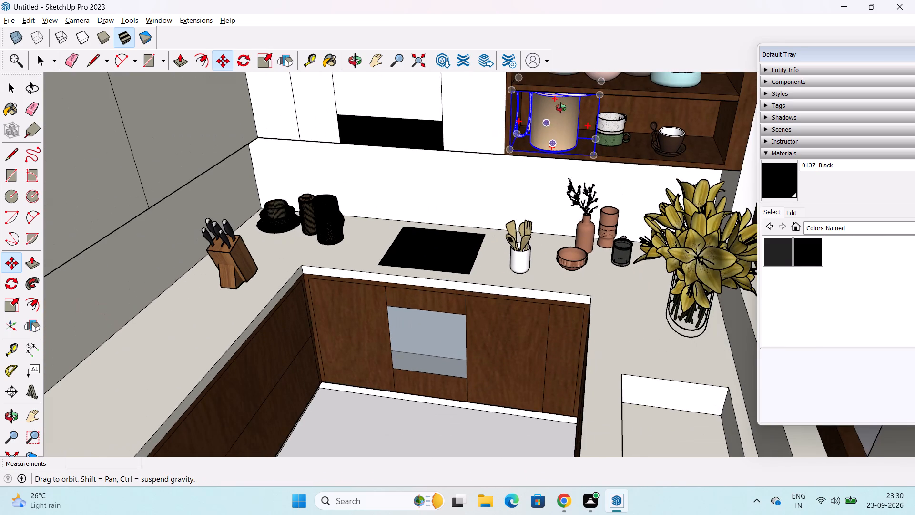
middle_click_drag(561, 108, 544, 102)
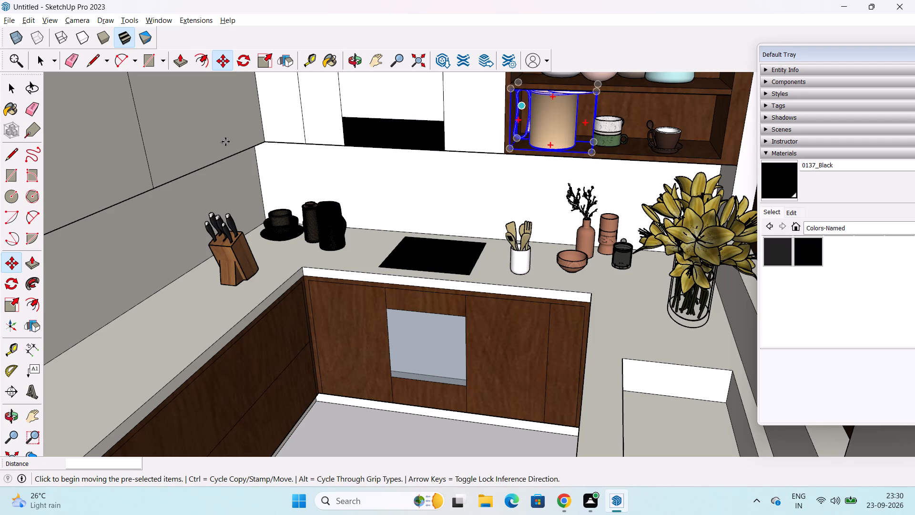
left_click(11, 307)
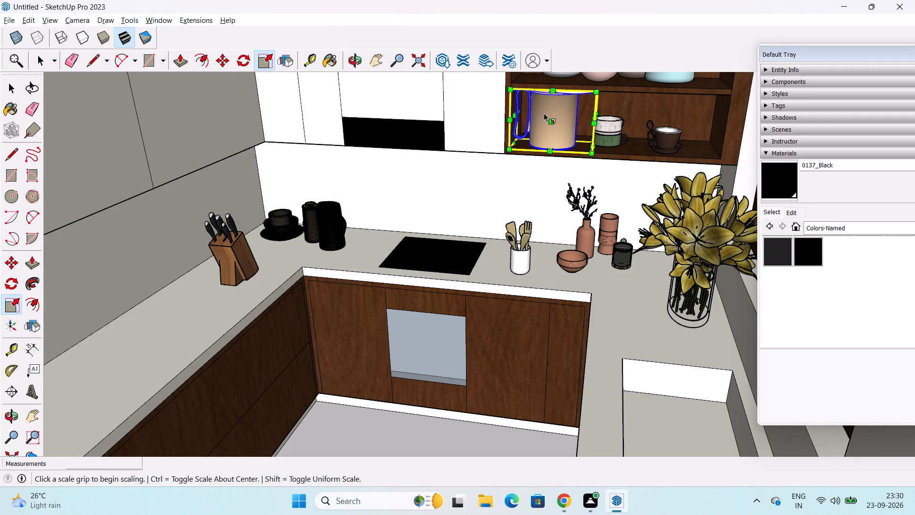
middle_click_drag(542, 113, 534, 203, "shift")
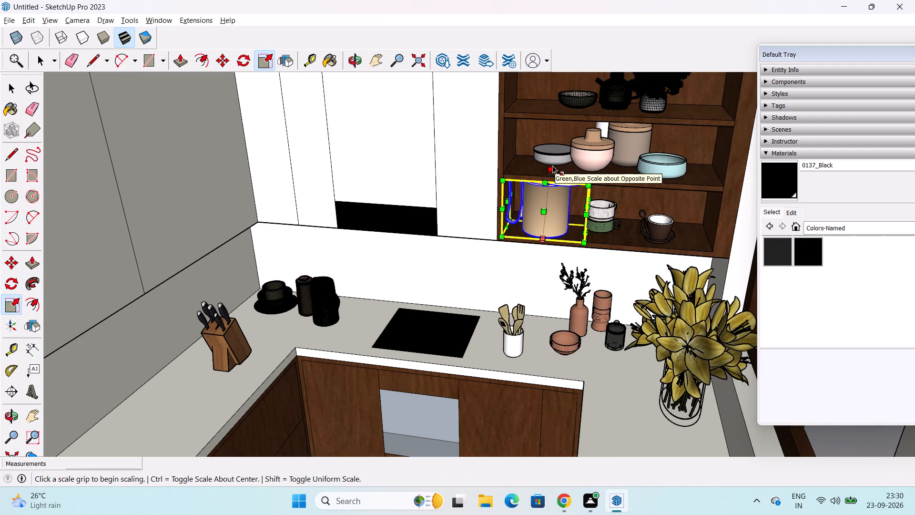
left_click_drag(553, 166, 554, 179)
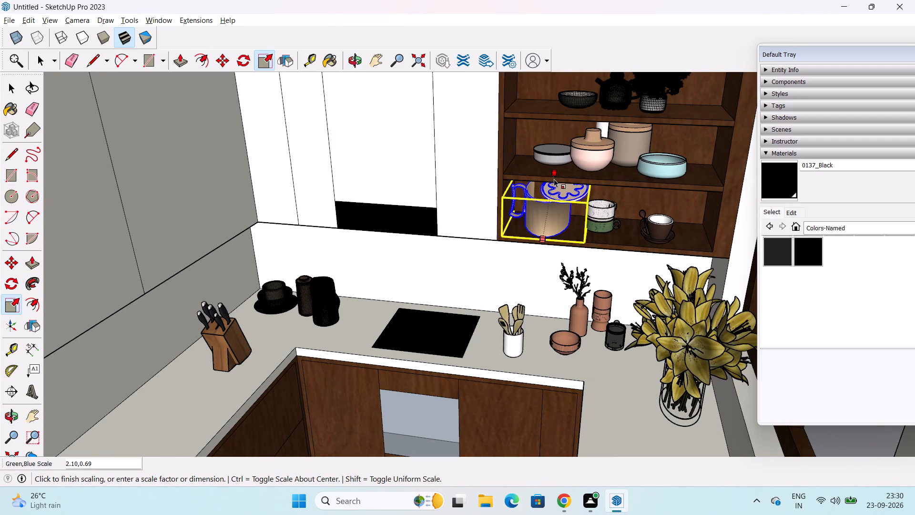
left_click_drag(554, 179, 545, 186)
Stretch the mug's depth with Scale to about 4.26 along the green axis.
middle_click_drag(544, 205, 500, 203)
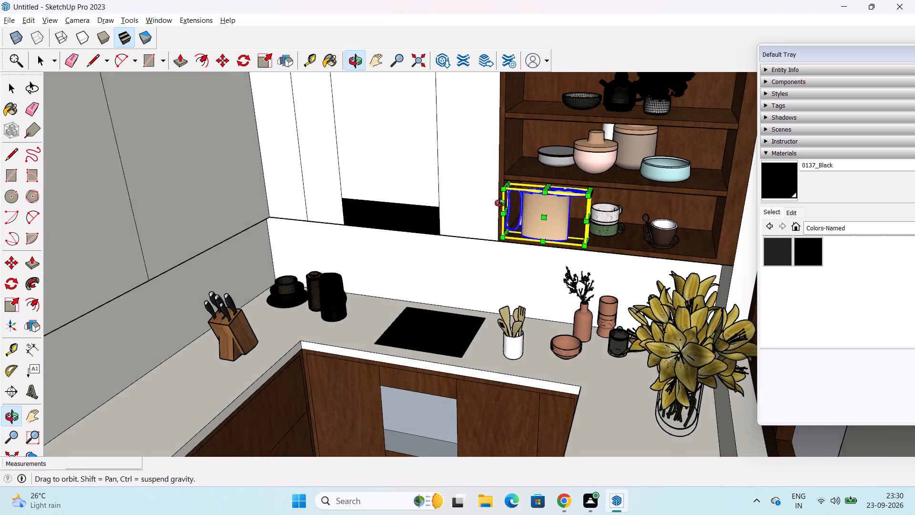
middle_click_drag(500, 203, 539, 243)
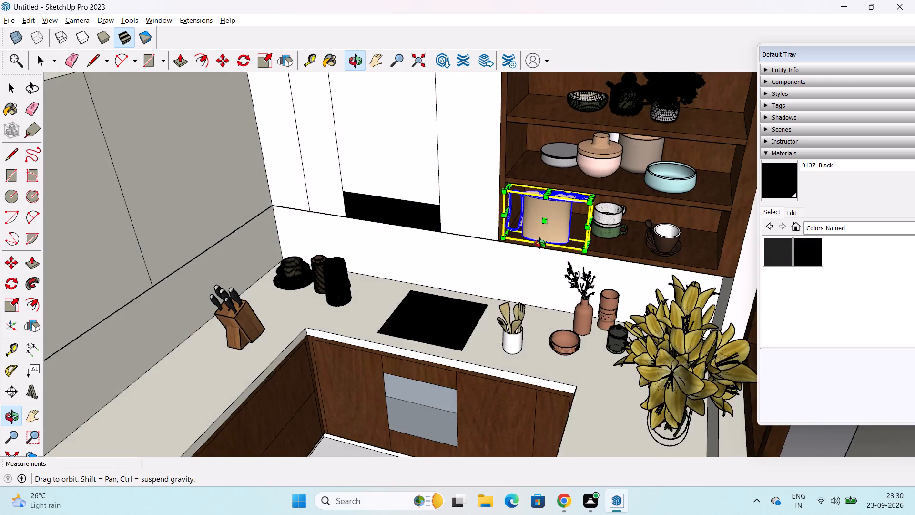
middle_click_drag(539, 243, 541, 244)
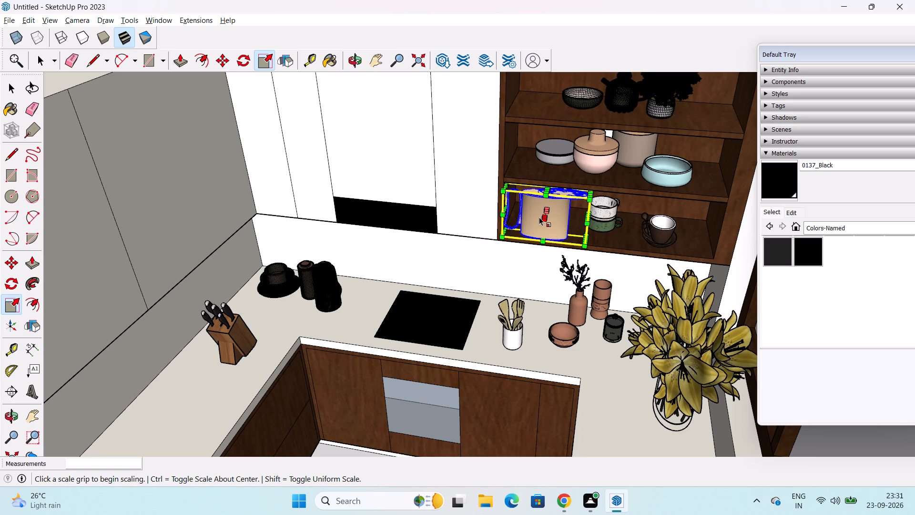
left_click_drag(543, 218, 520, 250)
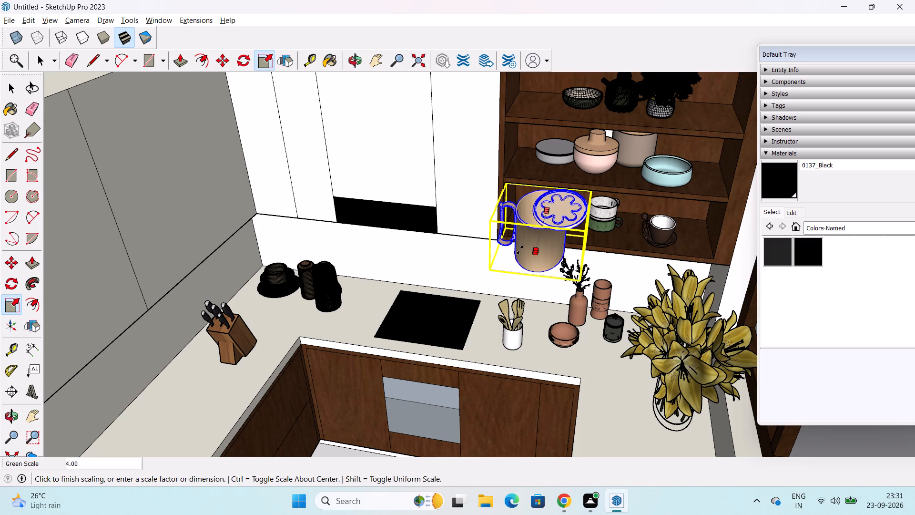
left_click_drag(520, 250, 523, 242)
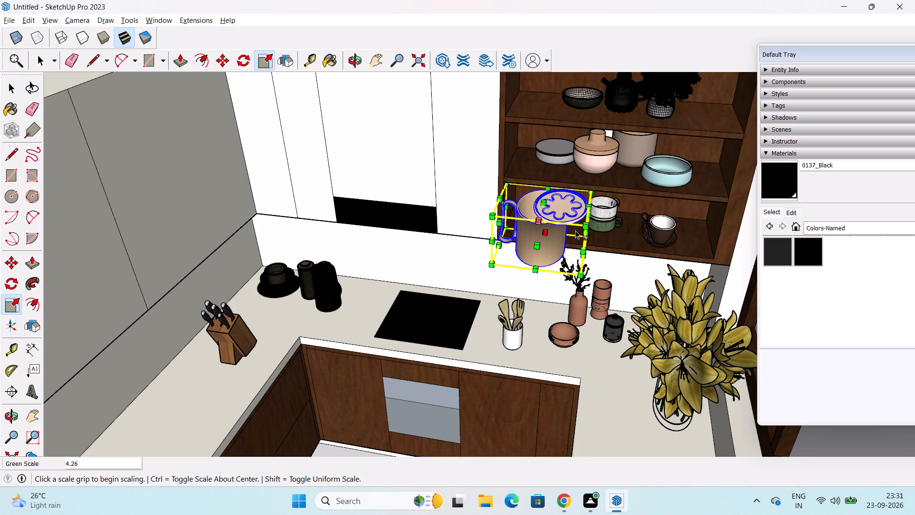
Move the deepened mug back about 1' 5/16" by its front base corner so it sits inside the lowest shelf.
middle_click_drag(575, 230, 538, 239)
key("c")
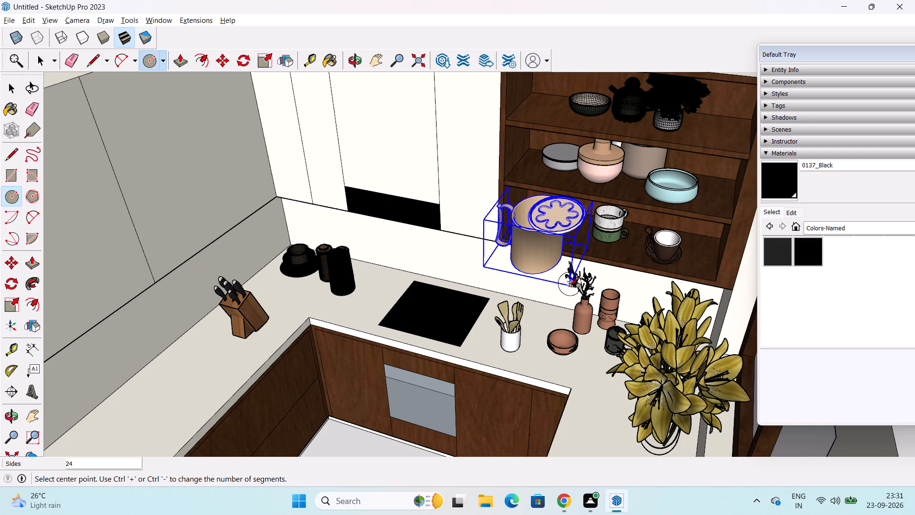
key("space")
key("m")
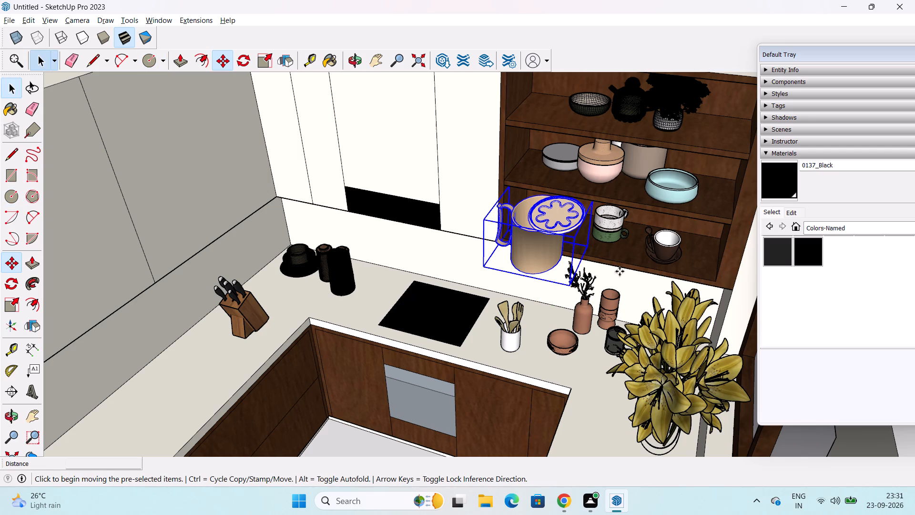
left_click(569, 287)
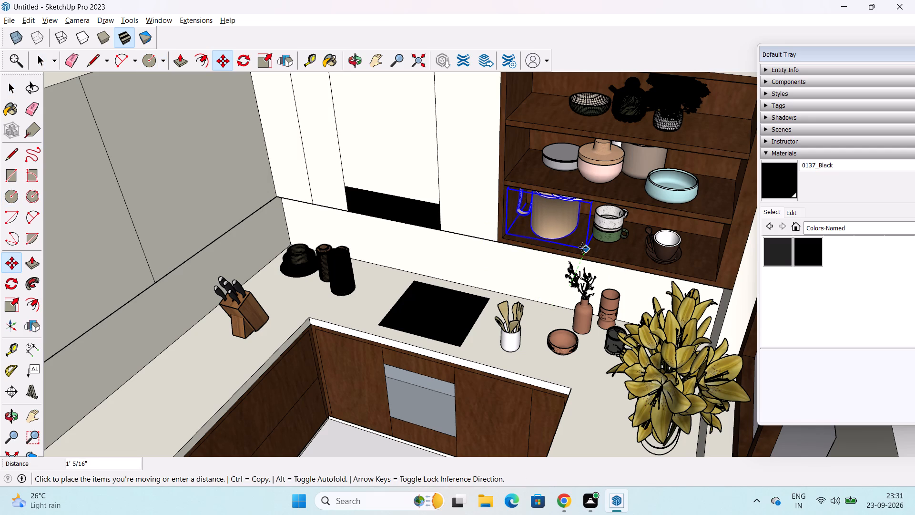
left_click(582, 247)
key("space")
left_click(356, 423)
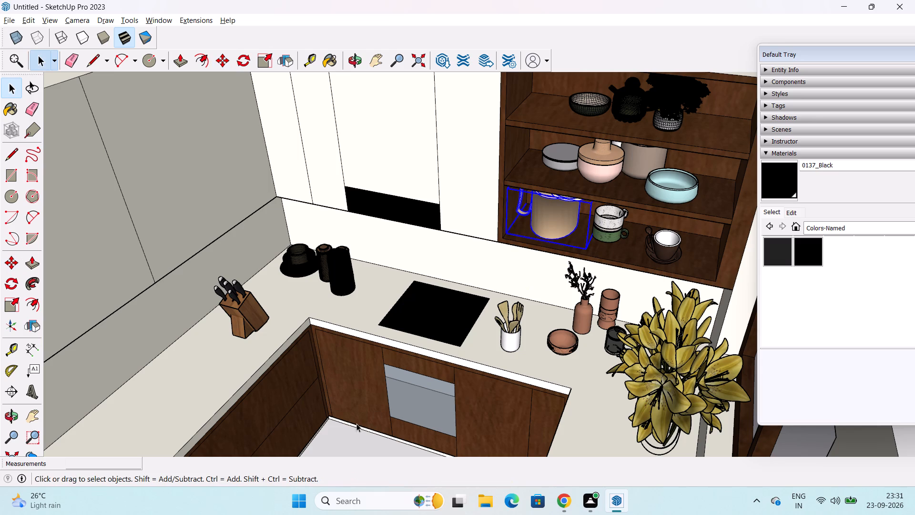
Examine the whole kitchen from the front with the mug placed among the shelf decor.
scroll(372, 406, "down", 6)
middle_click_drag(372, 406, 413, 341)
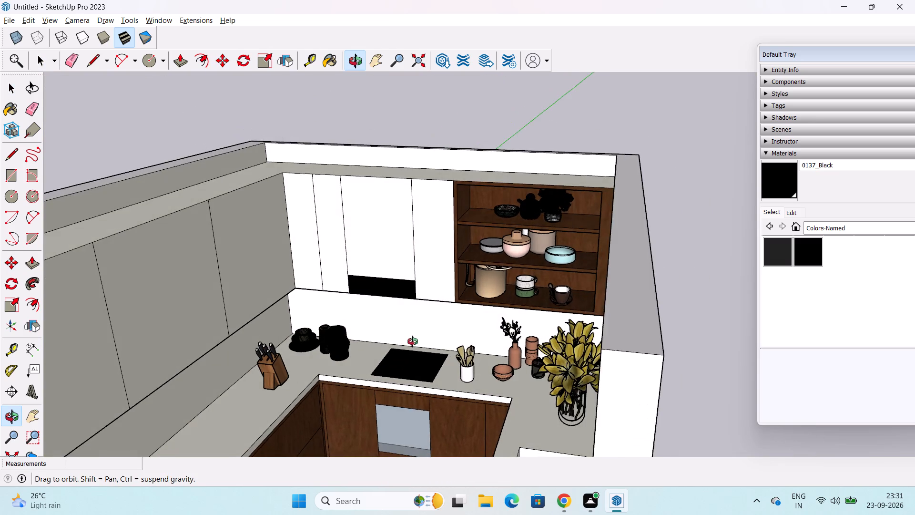
middle_click_drag(413, 341, 443, 266)
scroll(447, 264, "down", 2)
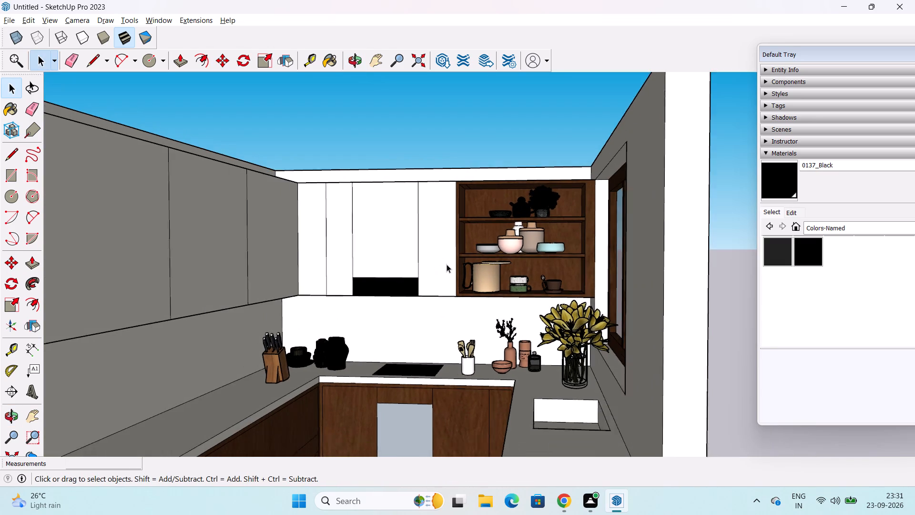
scroll(447, 264, "down", 3)
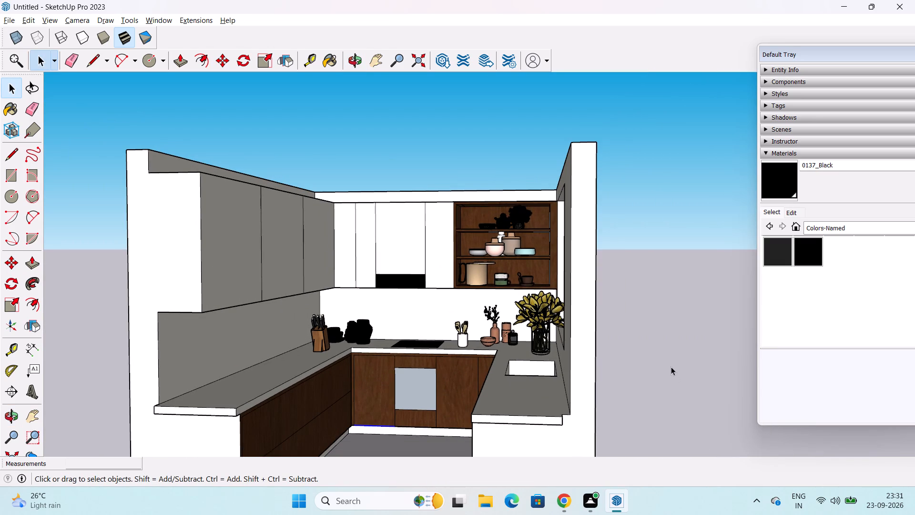
middle_click_drag(622, 367, 621, 410)
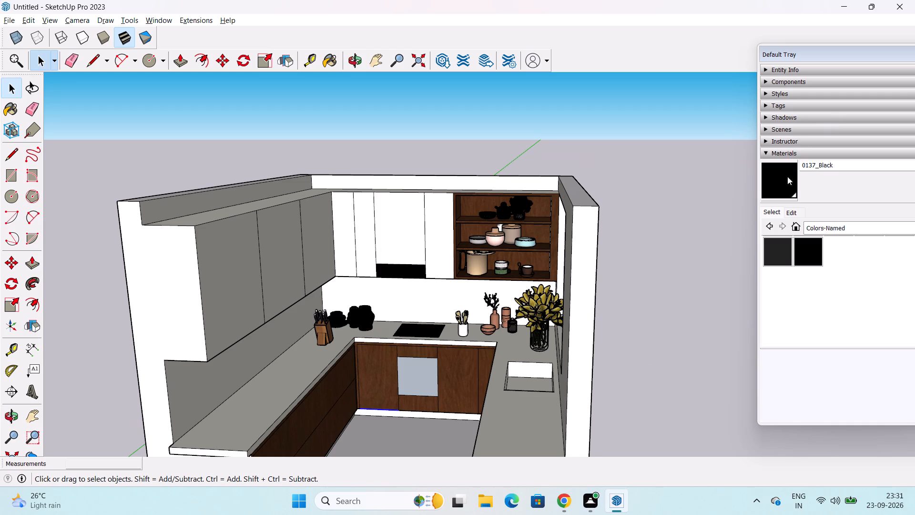
Choose Wood Veneer 01 from the Wood materials and paint the first two inner side faces of the sink recess.
left_click(833, 227)
scroll(841, 236, "down", 6)
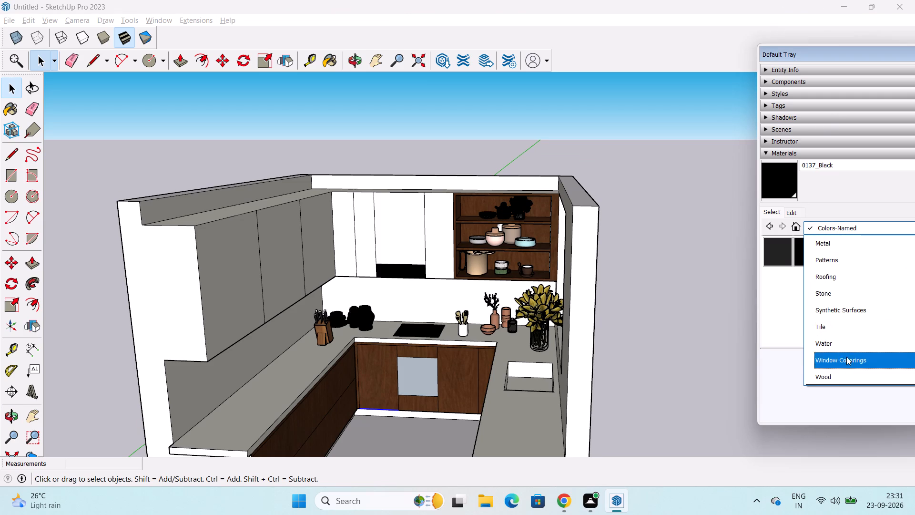
left_click(853, 378)
left_click(890, 278)
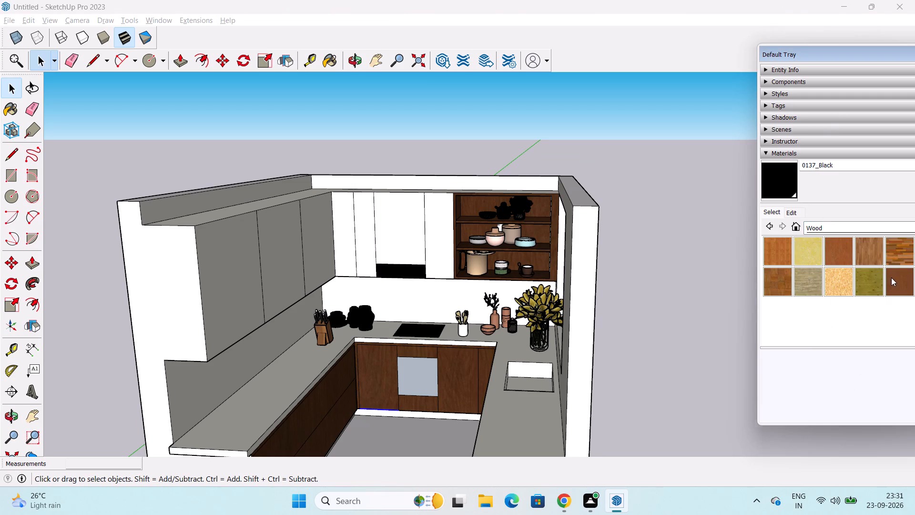
middle_click_drag(530, 371, 620, 422)
scroll(534, 372, "down", 1)
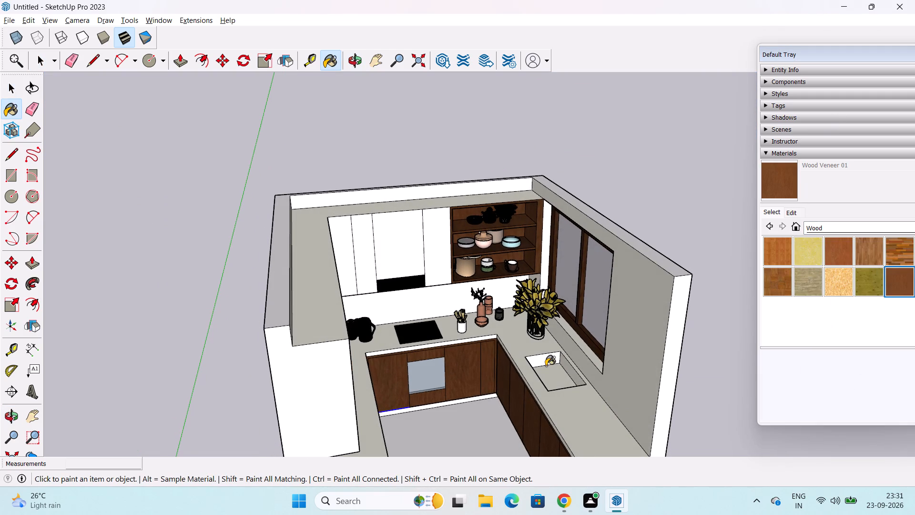
left_click(548, 362)
scroll(574, 372, "up", 3)
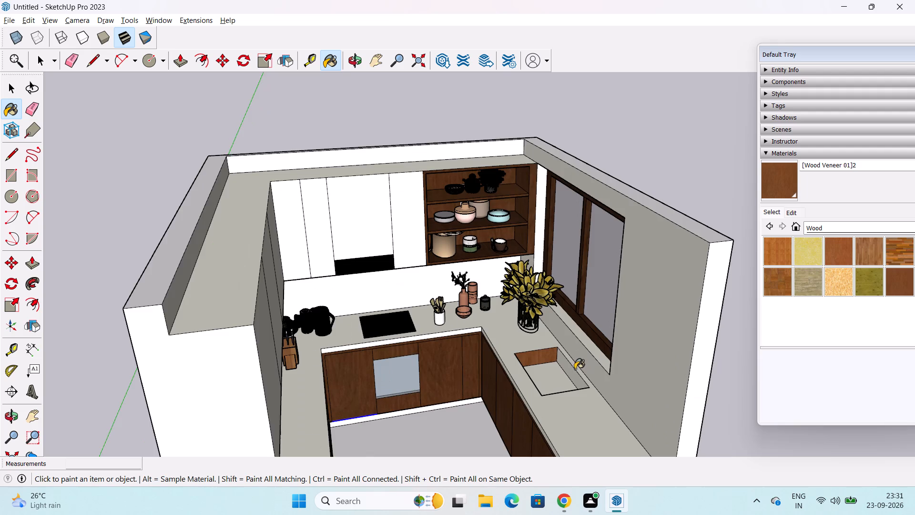
scroll(575, 369, "up", 4)
left_click(566, 371)
Paint the remaining inner sides and the bottom of the sink recess with the same wood veneer.
middle_click_drag(564, 373, 477, 400)
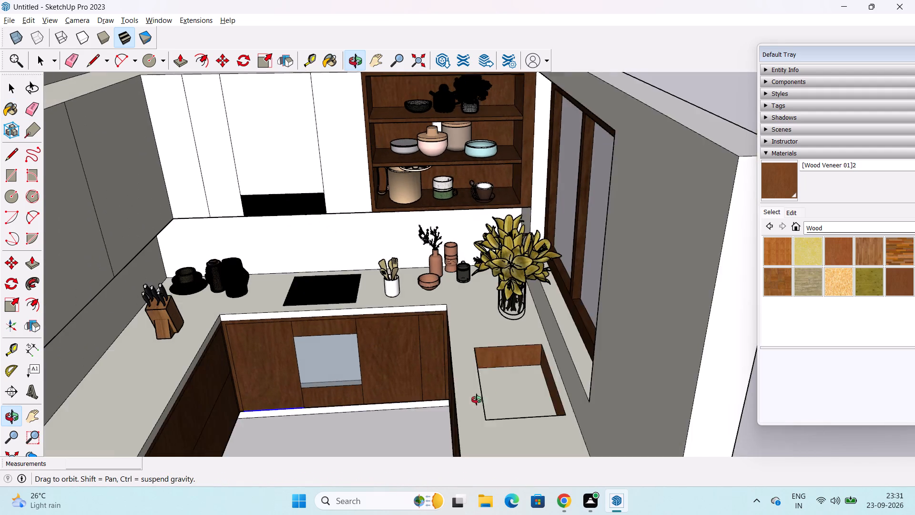
middle_click_drag(477, 400, 469, 403)
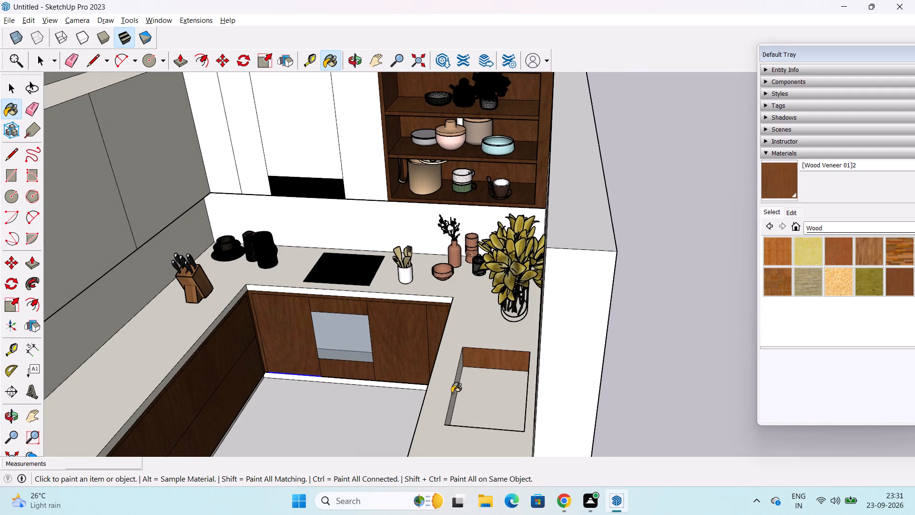
left_click(453, 395)
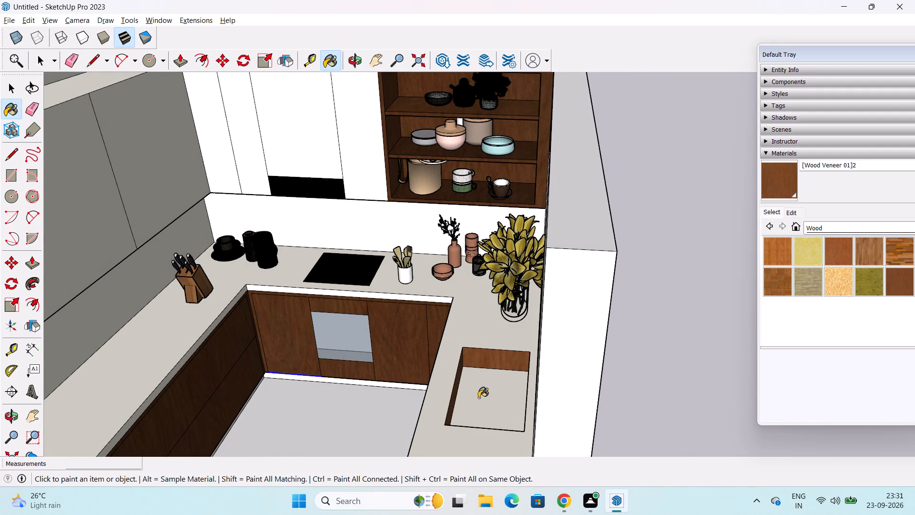
left_click(489, 399)
middle_click_drag(494, 392, 498, 475)
middle_click_drag(517, 343, 509, 273)
middle_click_drag(509, 272, 461, 460)
left_click(600, 319)
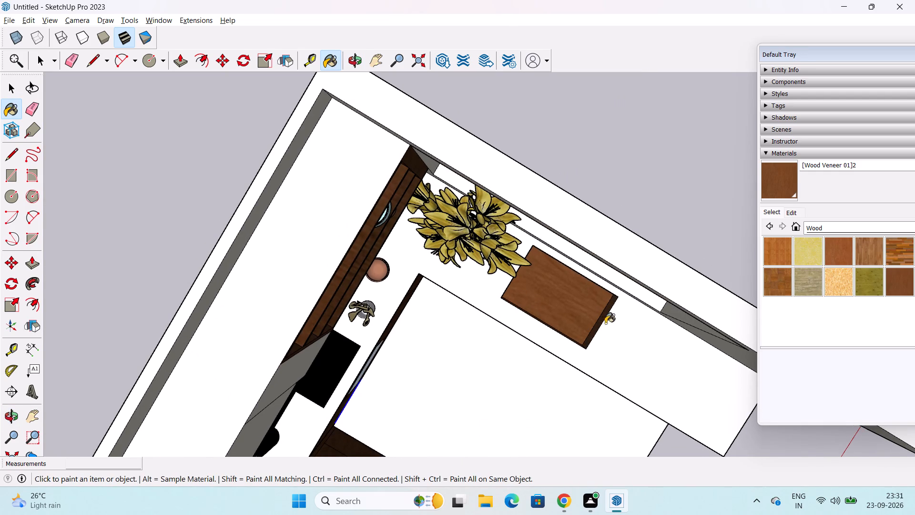
key("space")
Examine the kitchen with the wood-finished sink from above and from the open front.
scroll(609, 332, "down", 3)
middle_click_drag(626, 348, 619, 251)
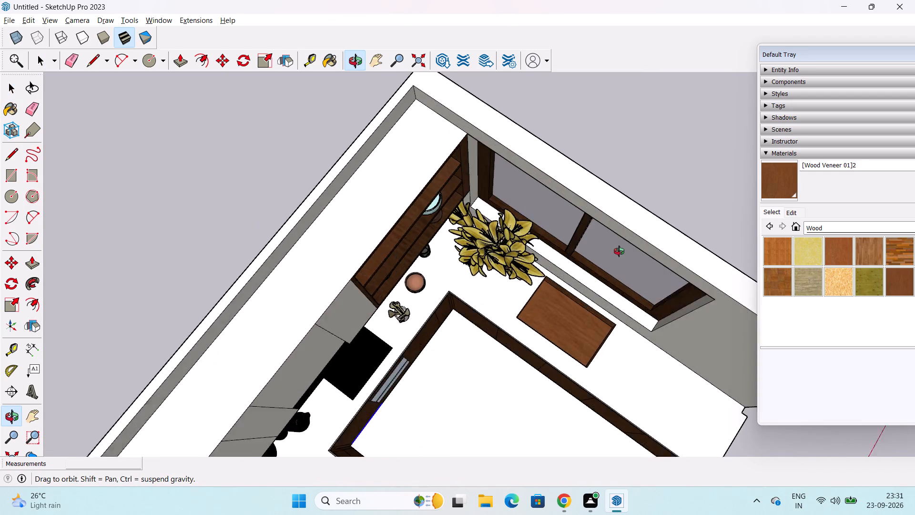
middle_click_drag(619, 251, 619, 247)
scroll(631, 250, "down", 6)
middle_click_drag(640, 257, 528, 191)
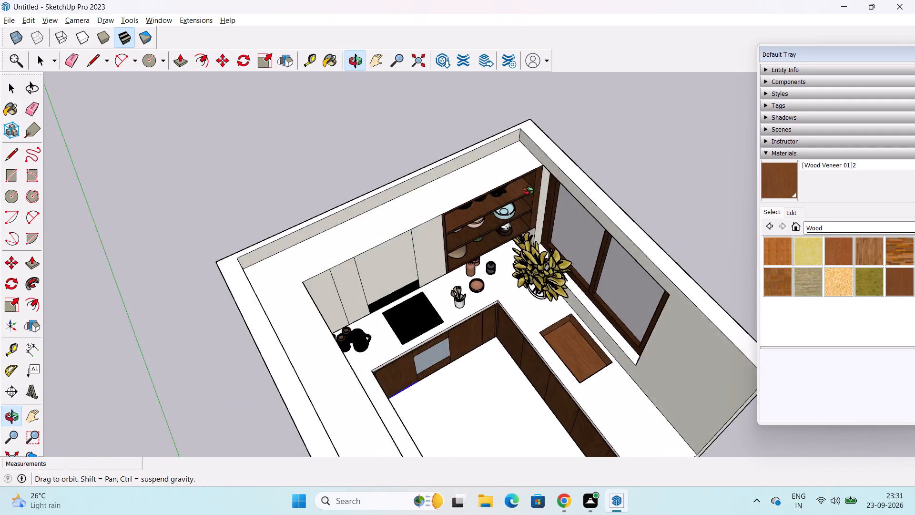
middle_click_drag(528, 191, 387, 137)
scroll(412, 158, "down", 2)
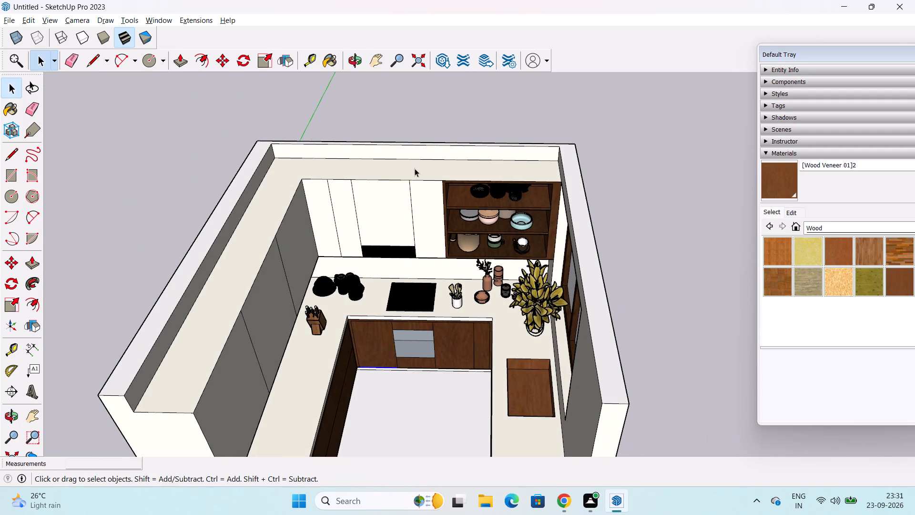
middle_click_drag(420, 186, 375, 162)
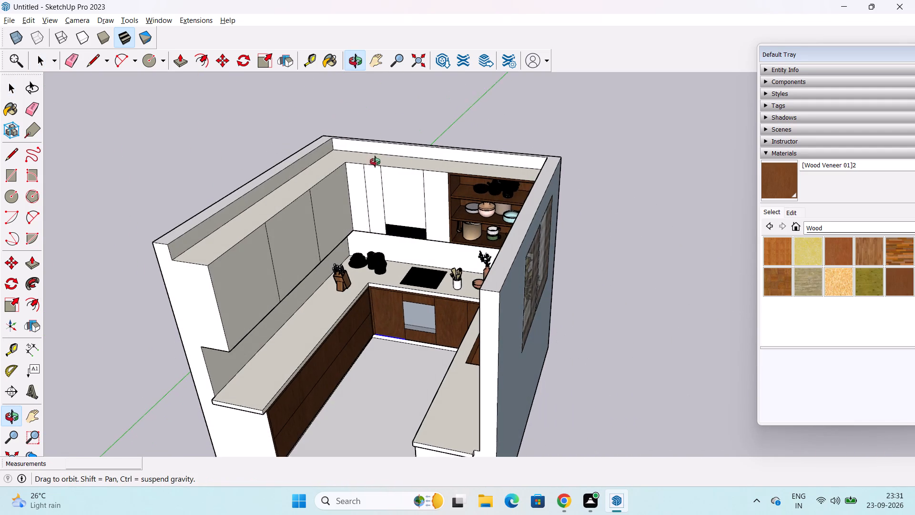
middle_click_drag(375, 162, 376, 162)
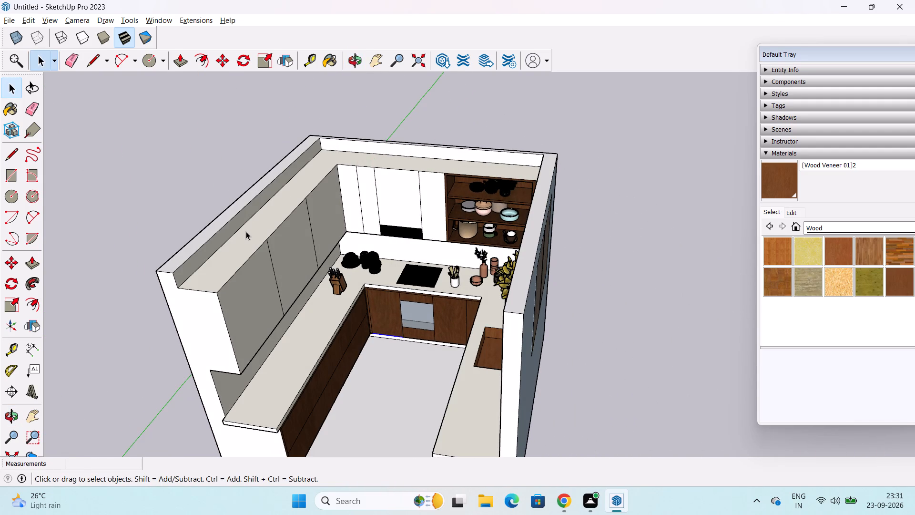
Close the ceiling by Push/Pulling the wall strip above the long run of wall cabinets 1' 2", then 7' 10" to the opposite wall.
key("p")
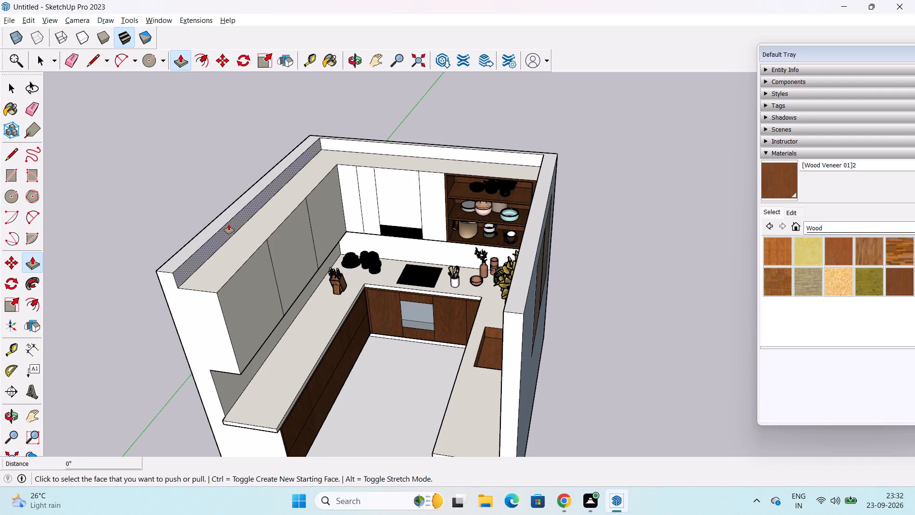
left_click(229, 224)
middle_click_drag(410, 251, 460, 248)
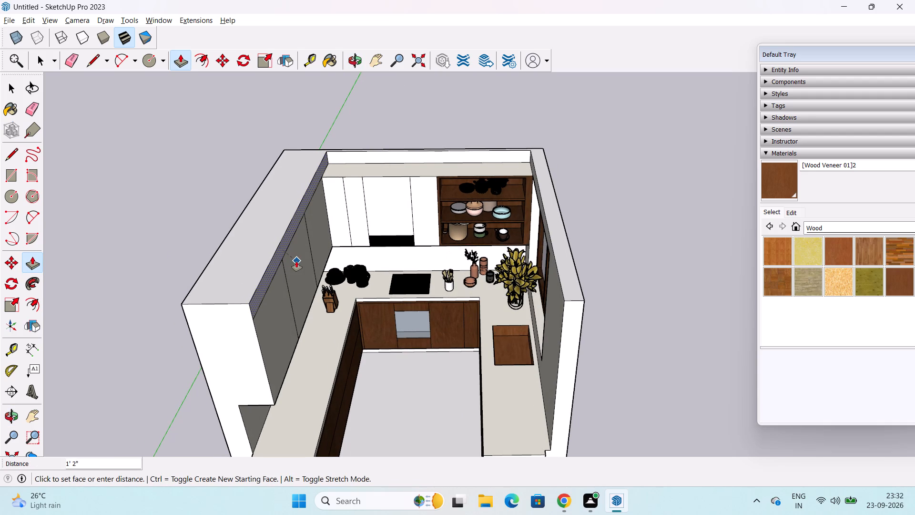
left_click(296, 261)
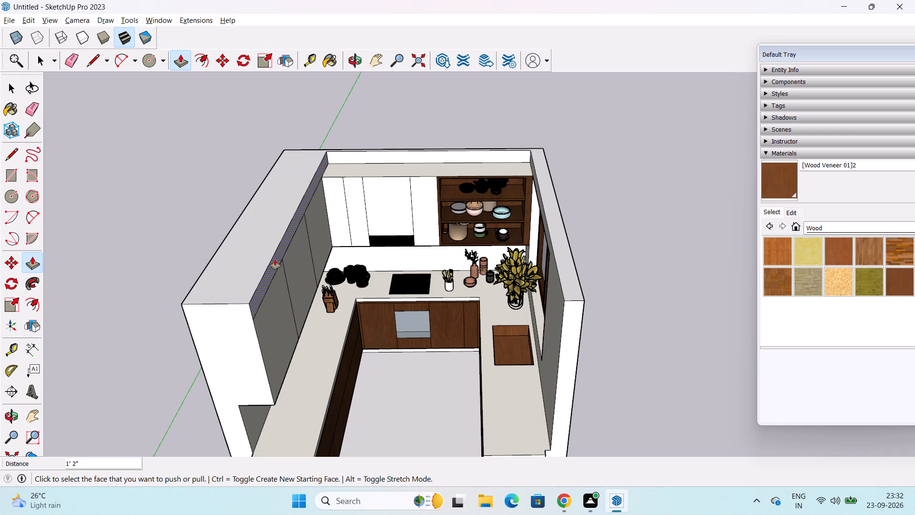
left_click(275, 259)
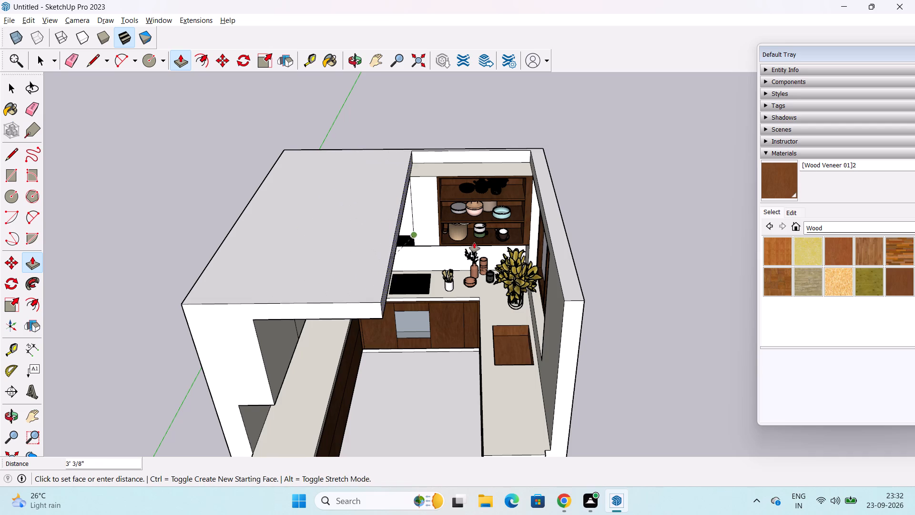
left_click(559, 262)
Erase the two seam edges crossing the underside of the new ceiling.
middle_click_drag(504, 398, 498, 384)
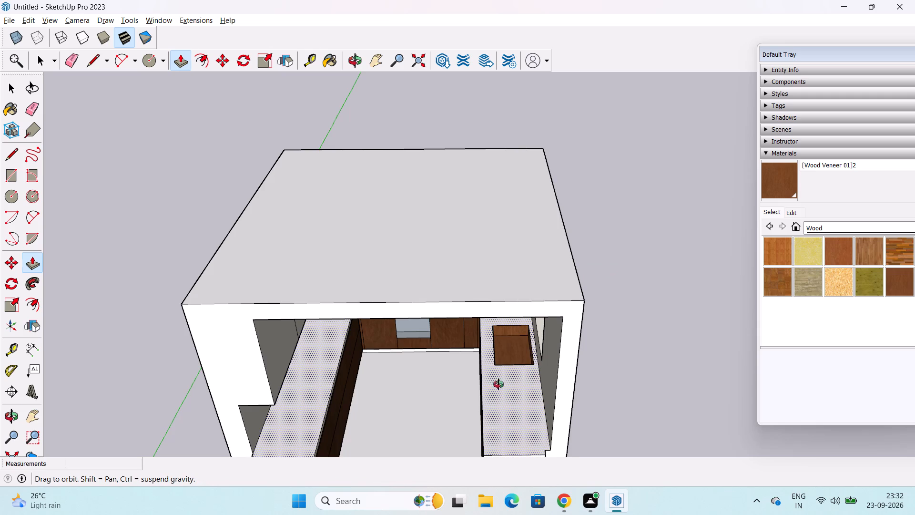
middle_click_drag(498, 384, 476, 269)
scroll(405, 265, "up", 4)
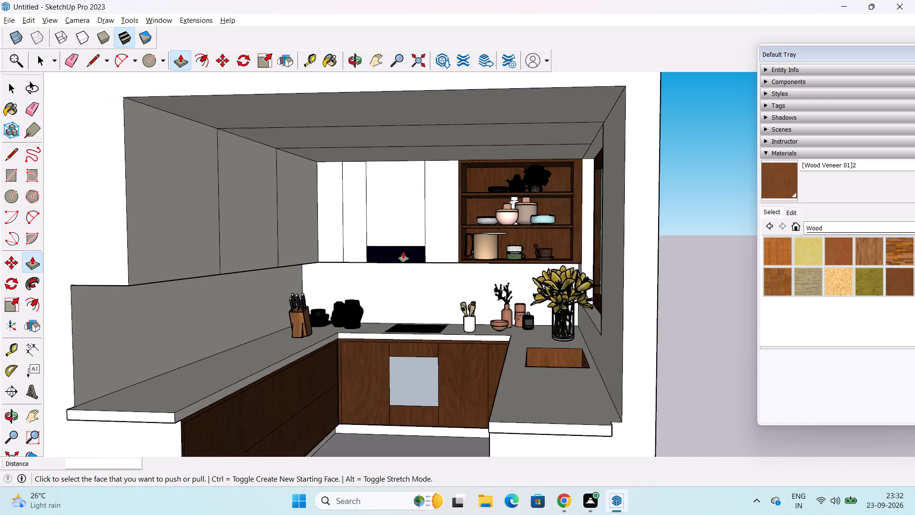
middle_click_drag(403, 250, 429, 139)
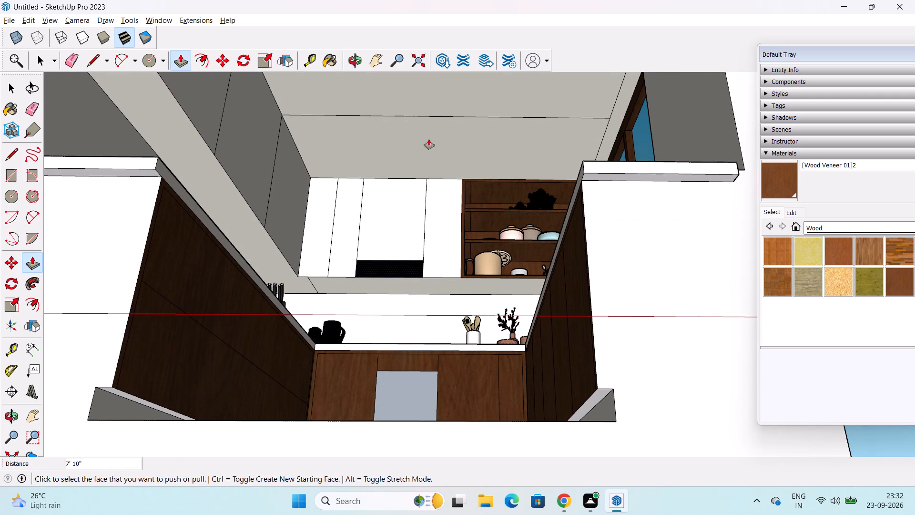
key("space")
scroll(428, 136, "down", 3)
middle_click_drag(422, 127, 404, 215, "shift")
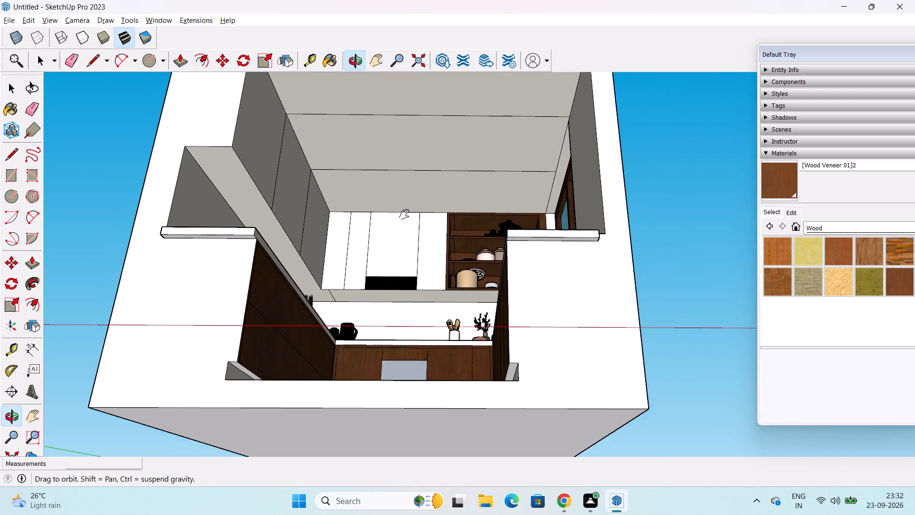
middle_click_drag(404, 215, 403, 222, "shift")
key("e")
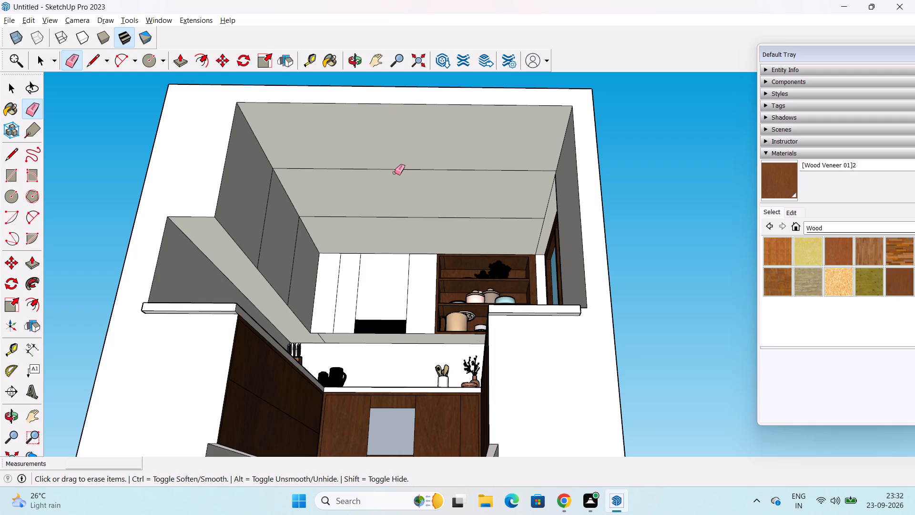
left_click(396, 170)
left_click(397, 216)
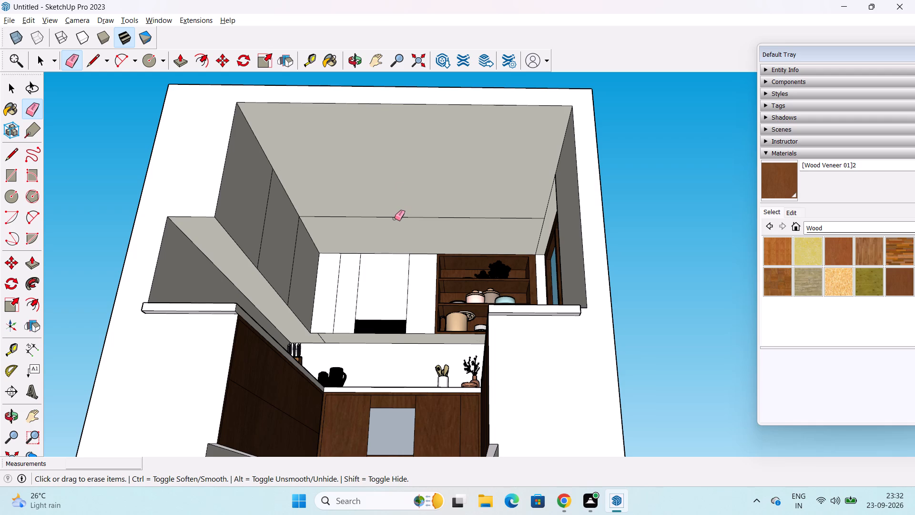
left_click(395, 218)
key("space")
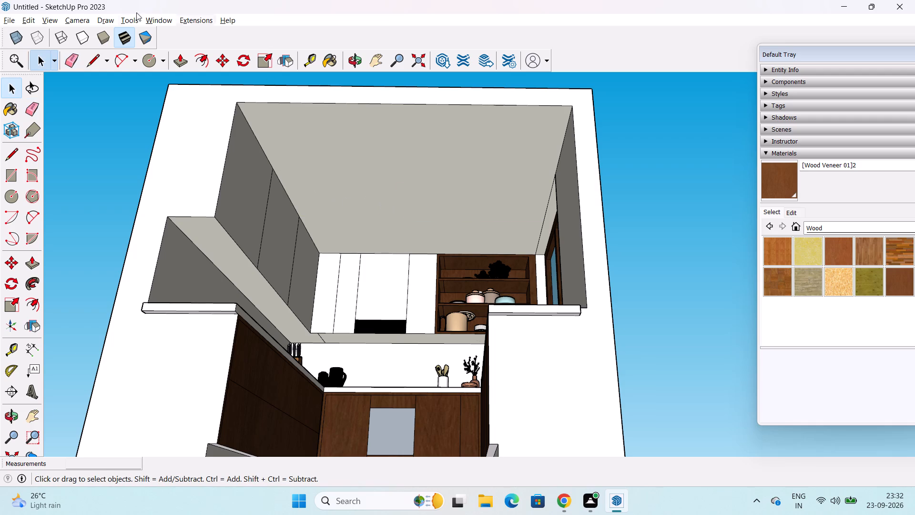
Offset the ceiling underside's outline inward by about 10 1/8" to form an inner rectangular panel.
left_click_drag(29, 299, 37, 298)
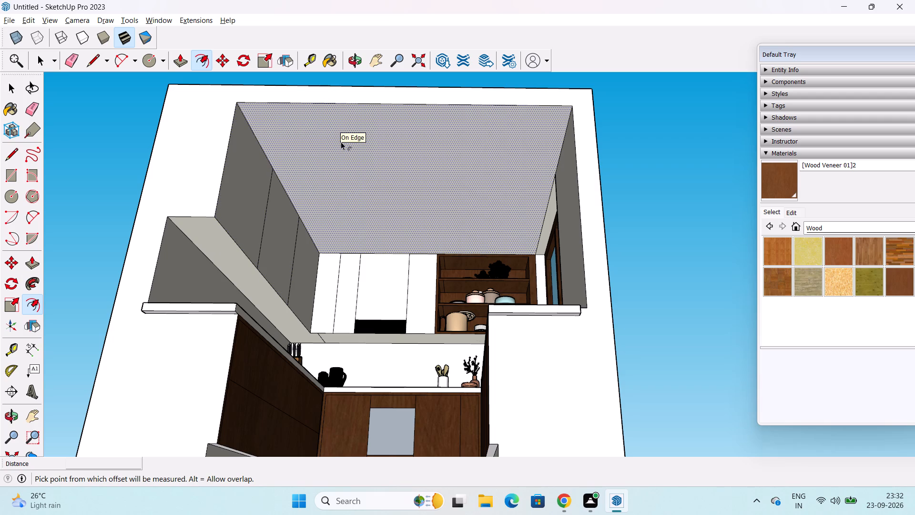
left_click(328, 132)
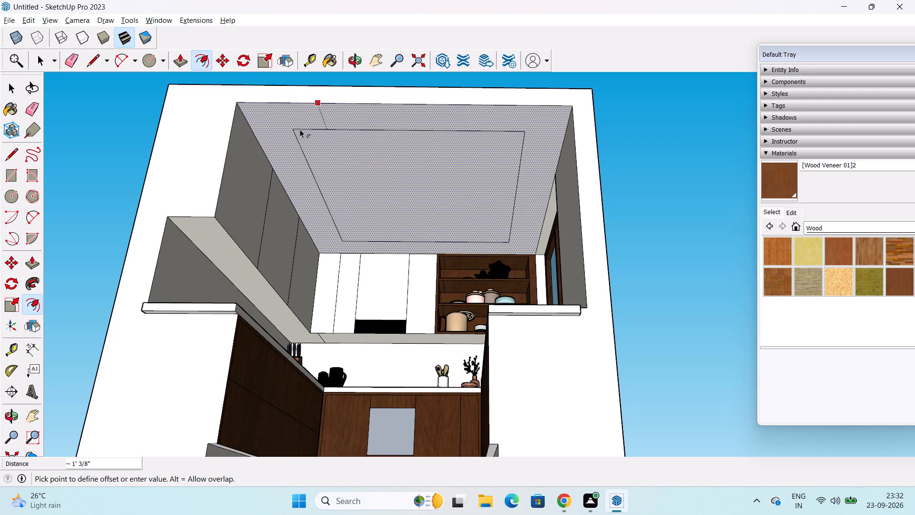
left_click(273, 124)
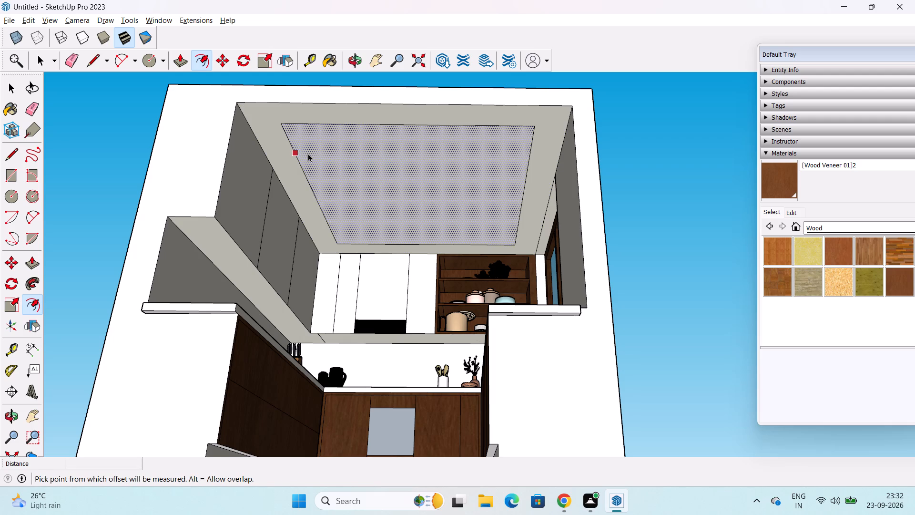
key("space")
left_click(674, 260)
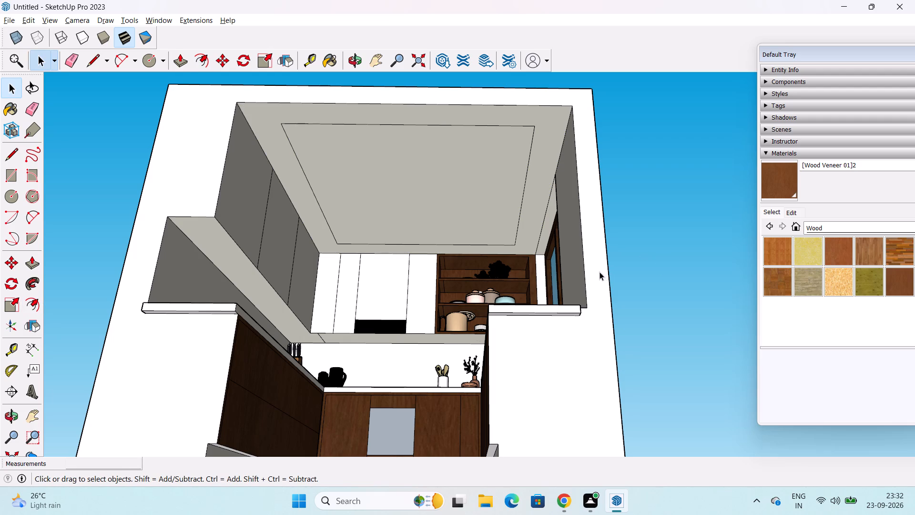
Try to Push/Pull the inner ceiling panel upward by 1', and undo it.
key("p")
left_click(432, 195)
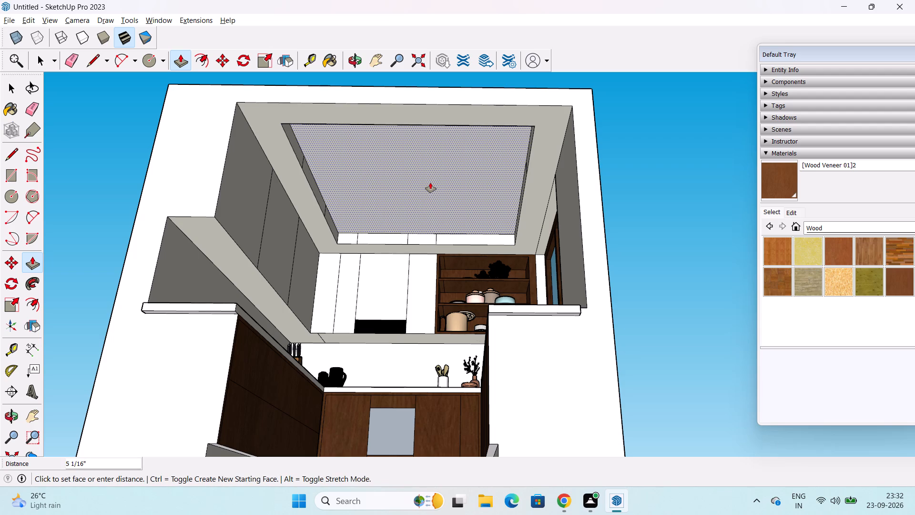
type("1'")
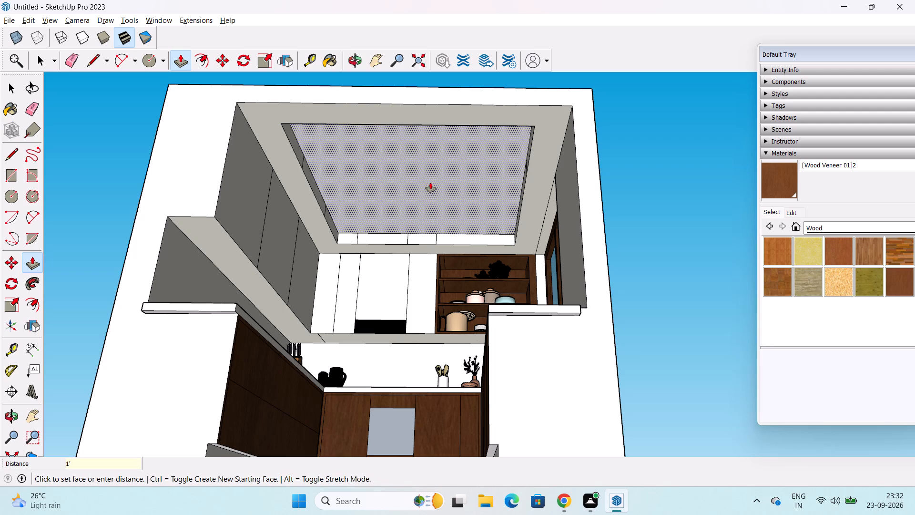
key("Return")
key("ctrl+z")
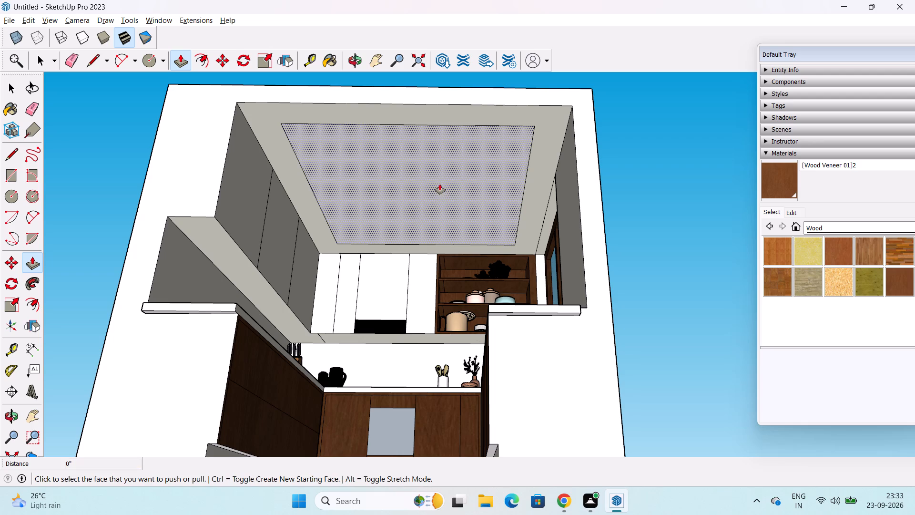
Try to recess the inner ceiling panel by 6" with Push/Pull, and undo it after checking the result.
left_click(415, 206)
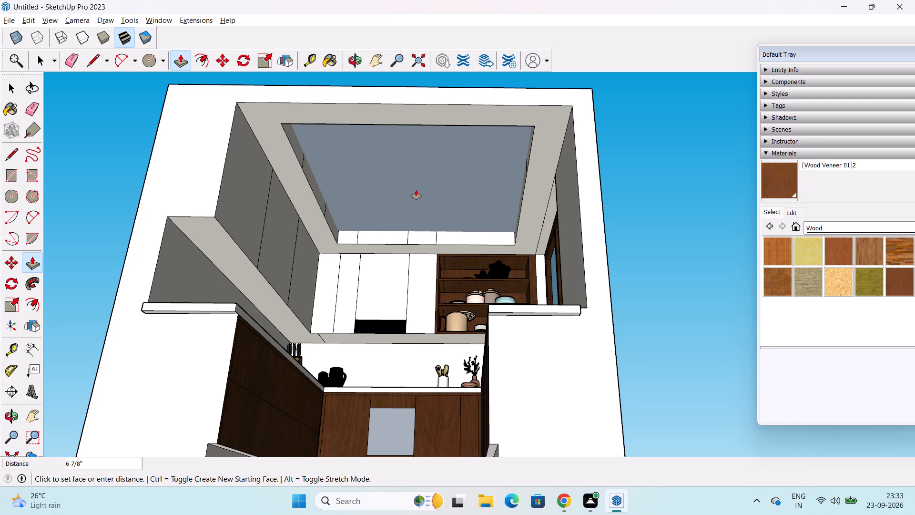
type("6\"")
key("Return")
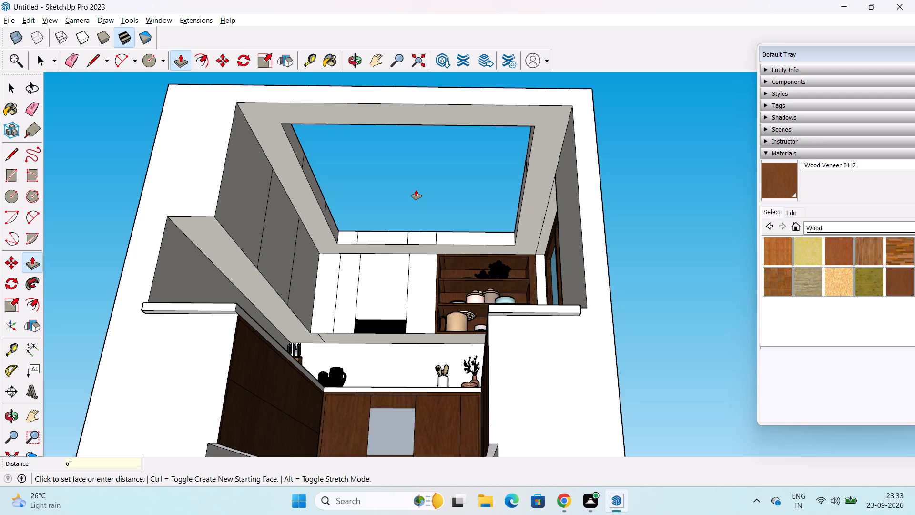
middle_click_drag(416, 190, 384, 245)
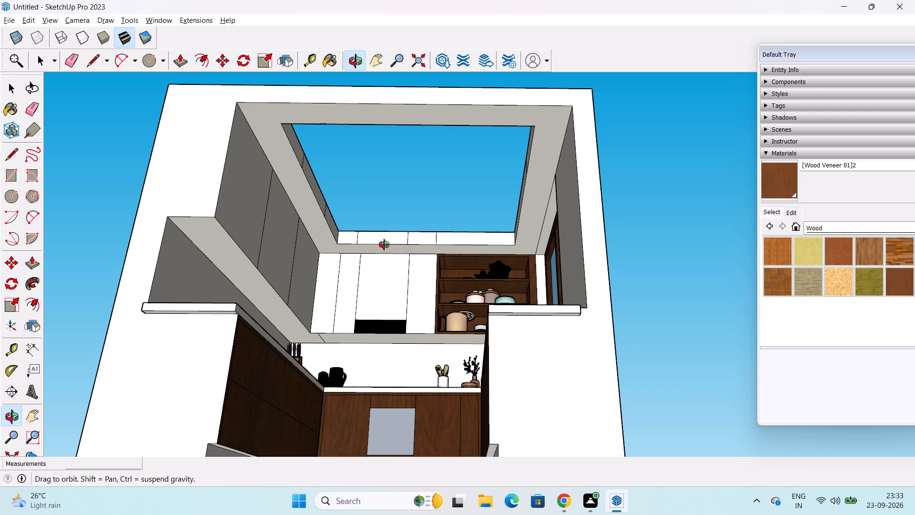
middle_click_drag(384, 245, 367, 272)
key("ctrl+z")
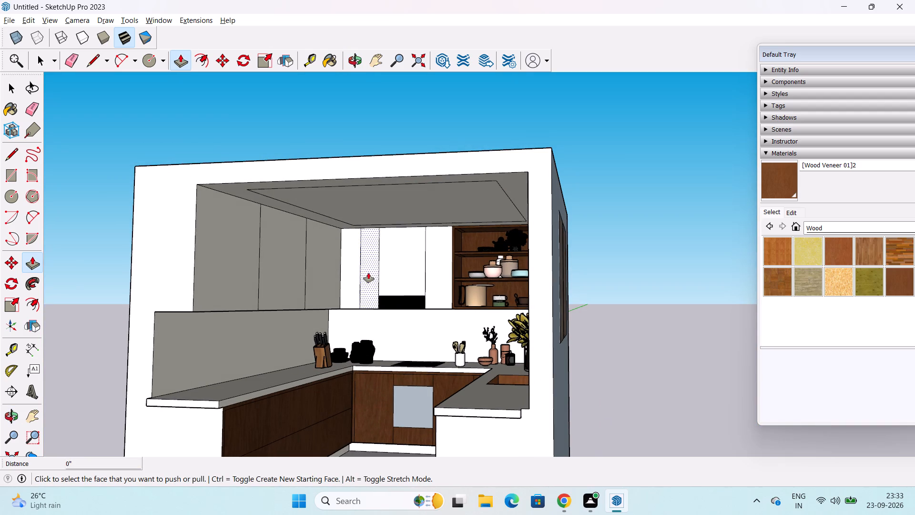
Push/Pull the inner ceiling panel upward by 4" to form the recess.
left_click(396, 212)
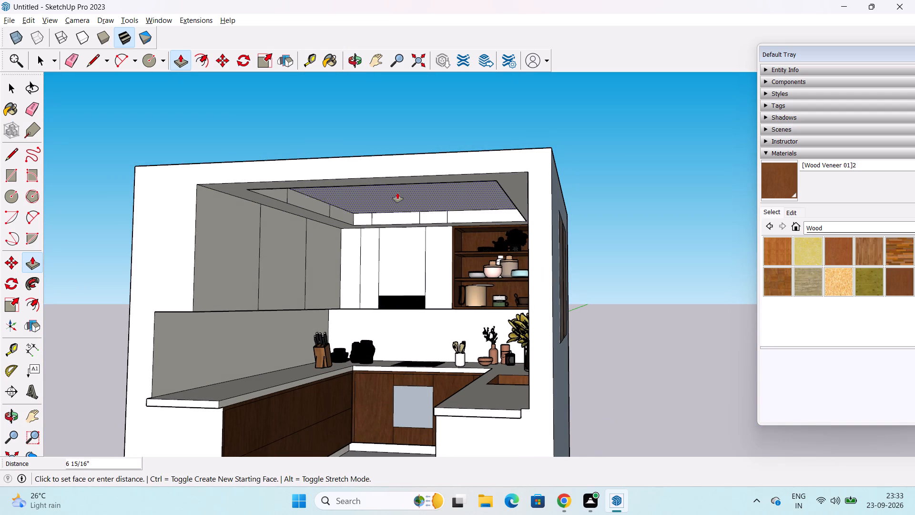
key("4")
key("shift+quotedbl")
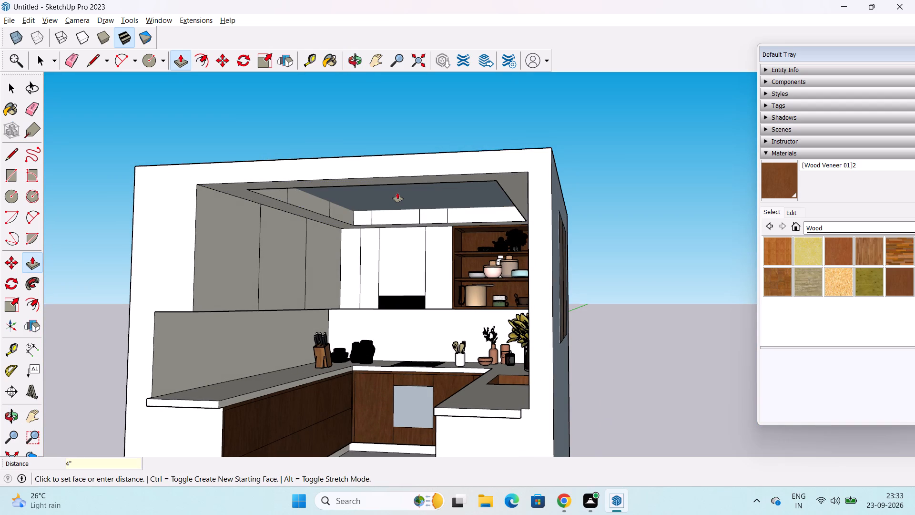
key("Return")
key("space")
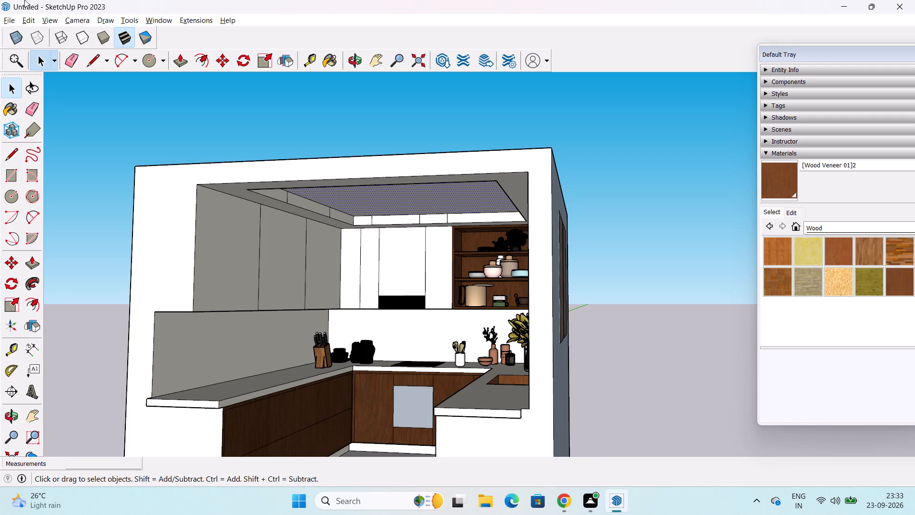
Delete the five vertical seam edges on the ceiling recess's faces along the tall-cabinet side and the back.
scroll(148, 100, "up", 3)
middle_click_drag(242, 151, 112, 113)
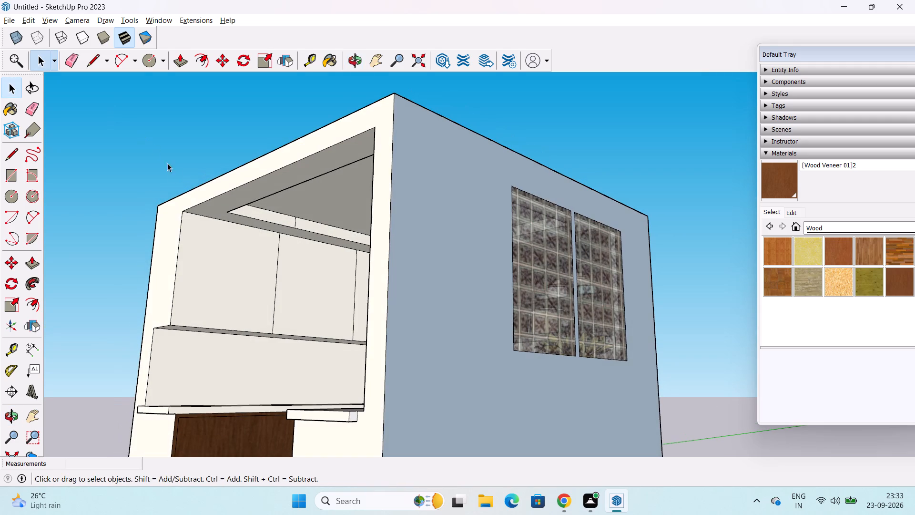
middle_click_drag(190, 191, 266, 229)
scroll(297, 222, "up", 4)
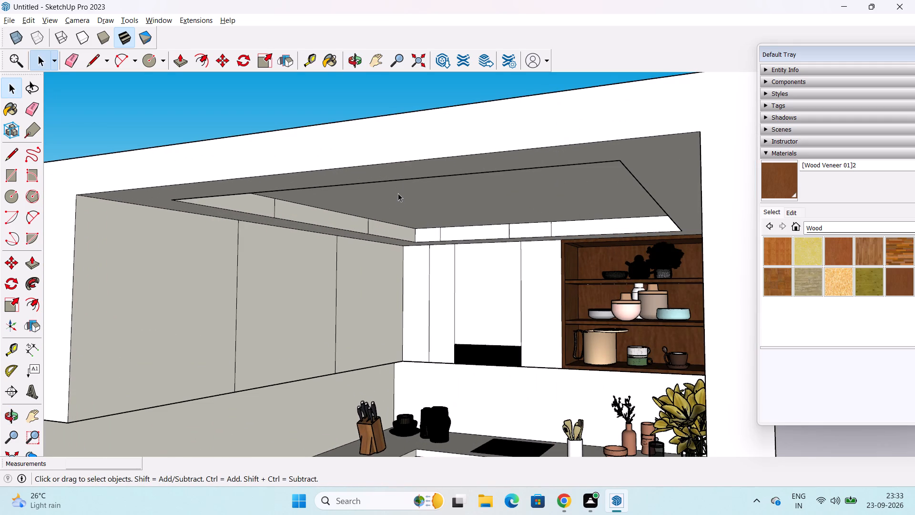
left_click(367, 226)
key("Delete")
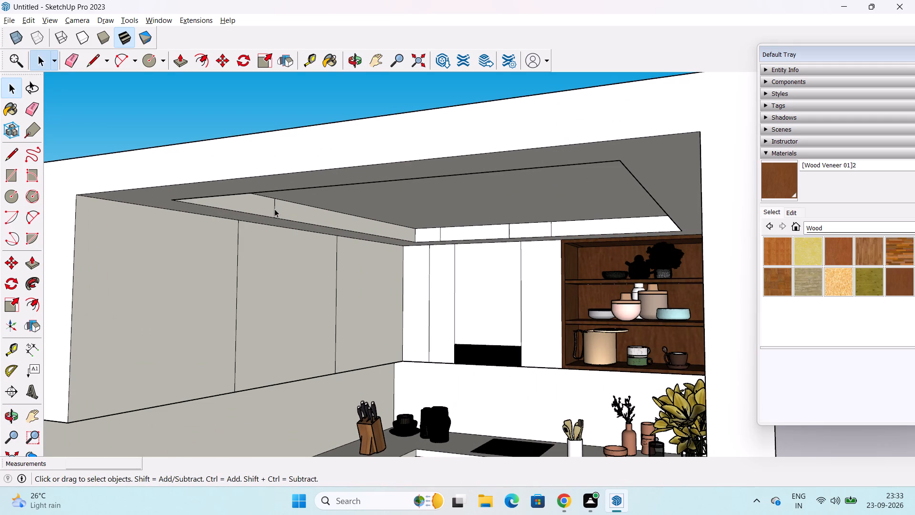
left_click(273, 208)
key("Delete")
left_click(440, 232)
key("Delete")
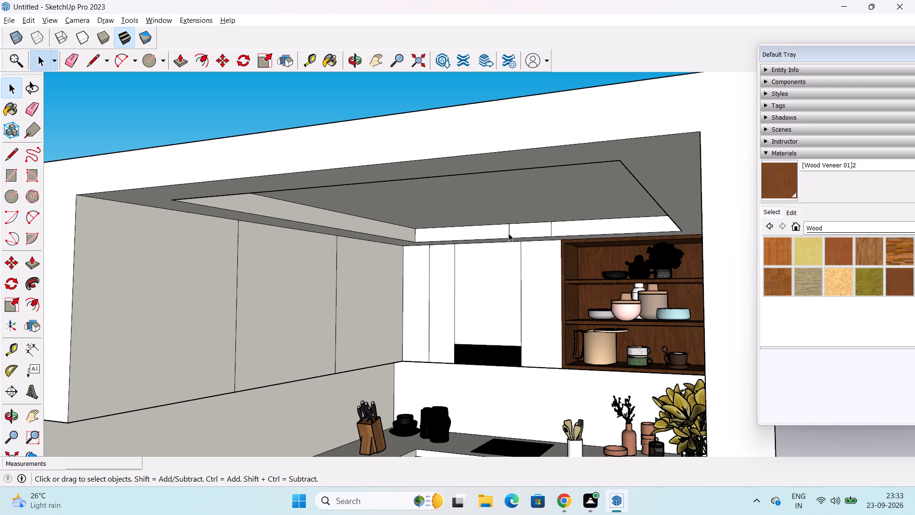
left_click(508, 233)
key("Delete")
left_click(551, 229)
key("Delete")
Delete the vertical seam edge on the ceiling recess's face along the window side.
scroll(548, 231, "down", 1)
middle_click_drag(547, 231, 665, 233)
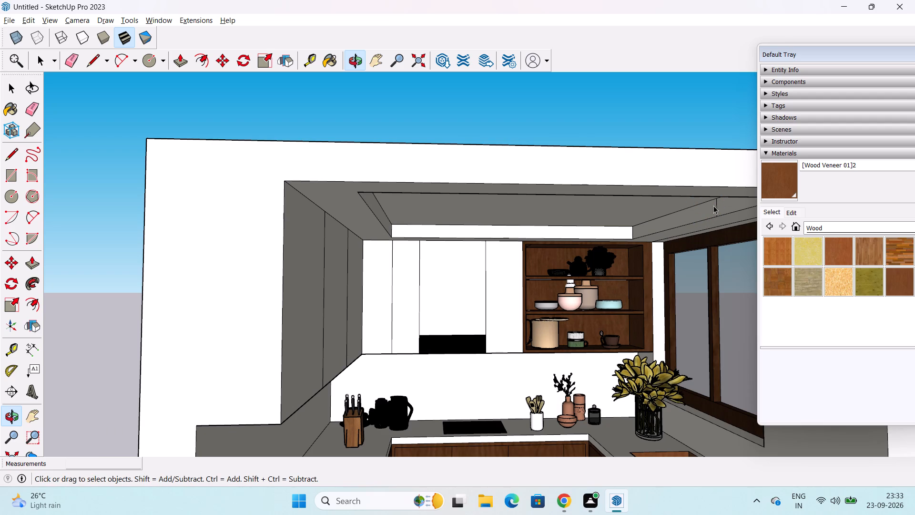
left_click(717, 208)
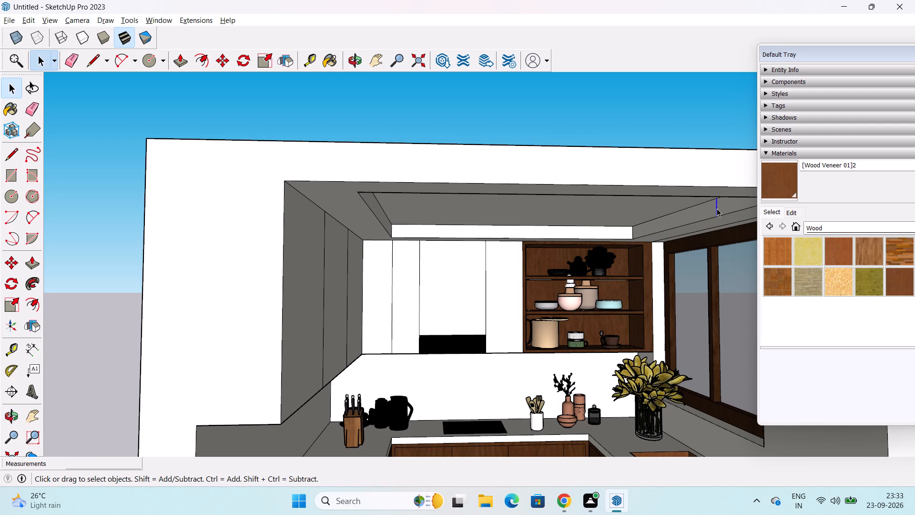
key("Delete")
Examine the whole kitchen and its recessed ceiling from the front, both close up and from a distance.
scroll(712, 231, "down", 4)
middle_click_drag(710, 229, 681, 182)
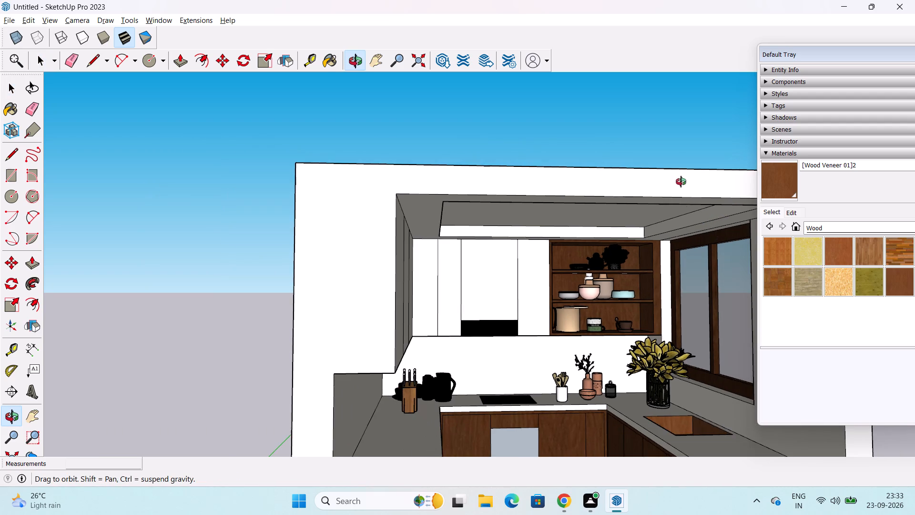
middle_click_drag(681, 182, 636, 269)
scroll(636, 266, "down", 2)
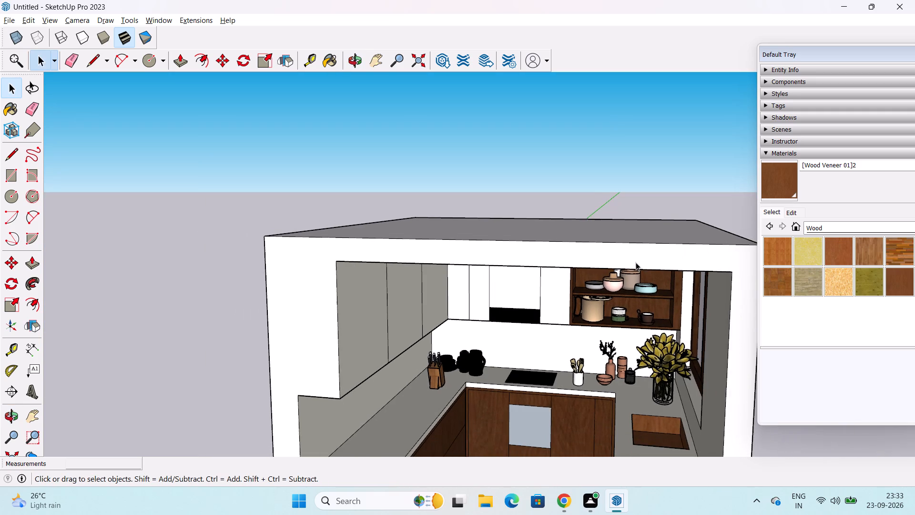
middle_click_drag(633, 264, 670, 257)
middle_click_drag(611, 289, 523, 234, "shift")
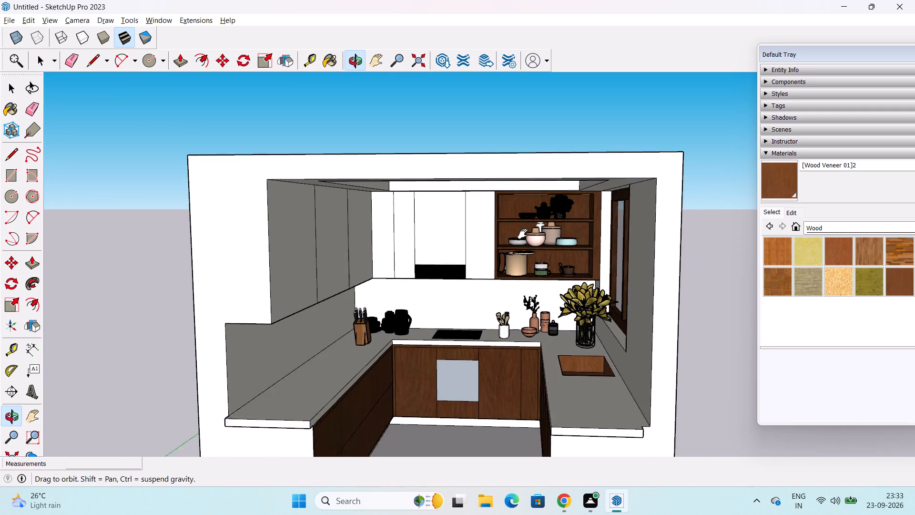
middle_click_drag(523, 234, 528, 232, "shift")
scroll(528, 232, "down", 3)
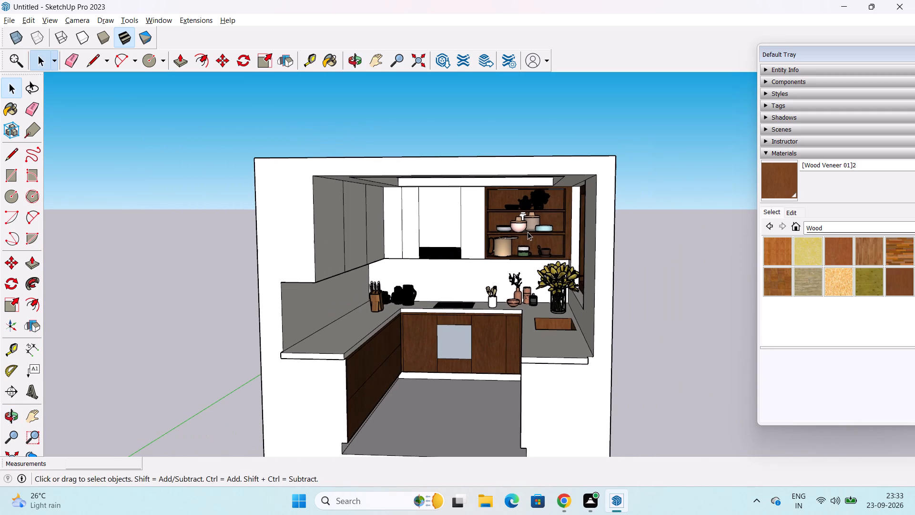
scroll(867, 285, "up", 1)
left_click(881, 225)
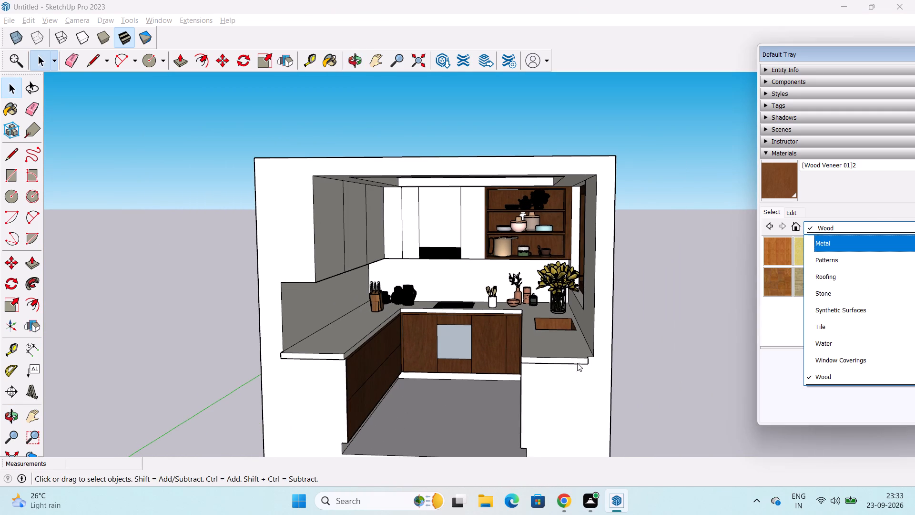
middle_click_drag(444, 375, 293, 467)
scroll(422, 369, "down", 4)
middle_click_drag(423, 368, 363, 474)
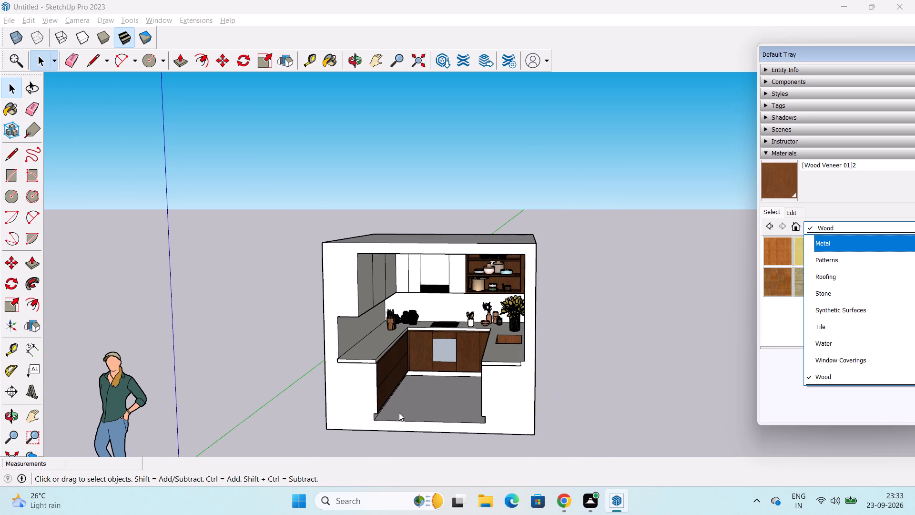
middle_click_drag(419, 322, 425, 370)
scroll(447, 308, "down", 2)
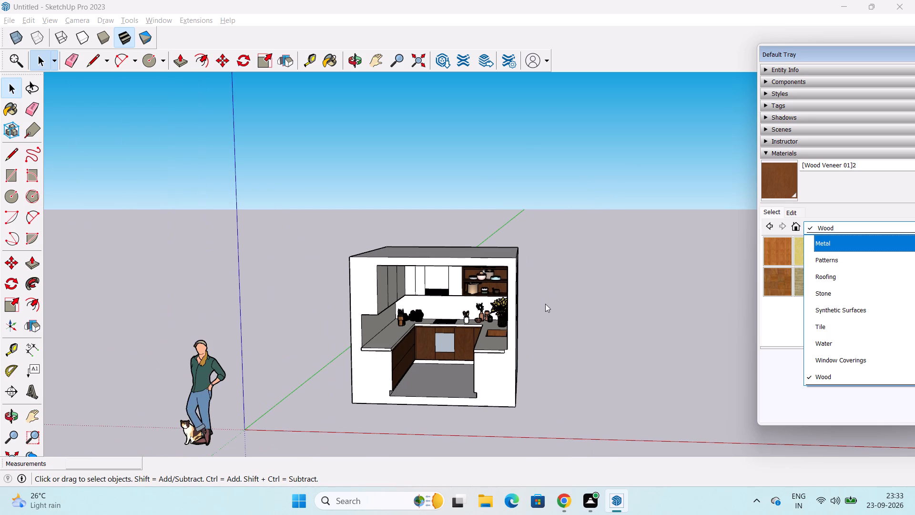
scroll(416, 360, "up", 7)
middle_click_drag(421, 344, 389, 410)
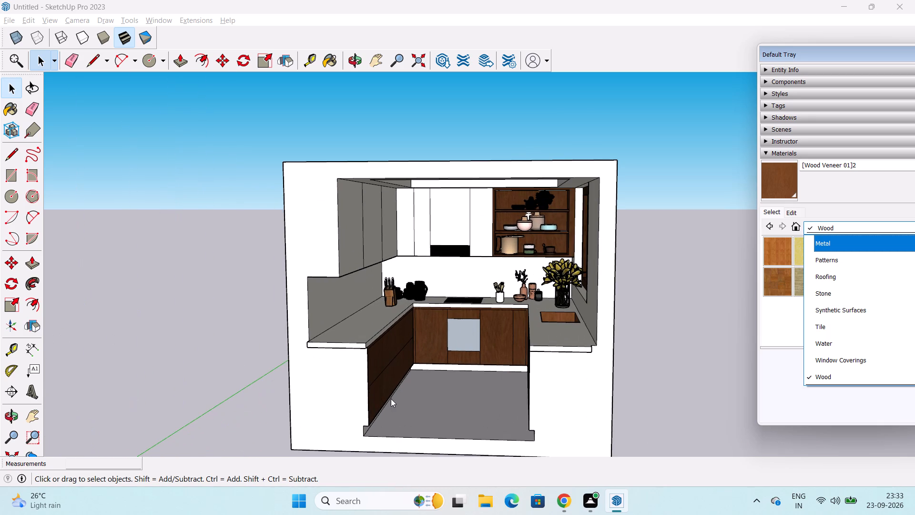
key("space")
middle_click_drag(496, 241, 485, 302)
left_click(139, 287)
Paint the exterior window wall, the roof top and the kitchen floor with 0053_Ivory from the Colors-Named collection.
middle_click_drag(364, 263, 366, 282)
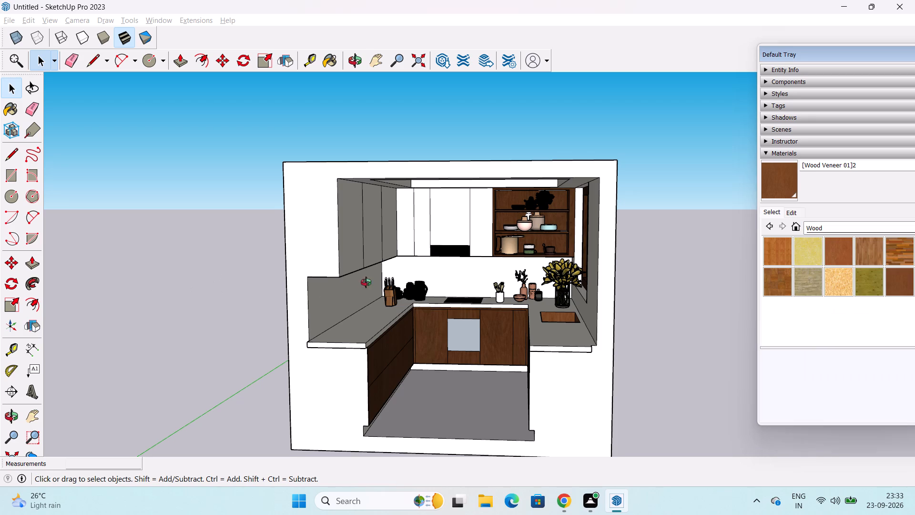
middle_click_drag(366, 282, 363, 321)
middle_click_drag(366, 321, 222, 375)
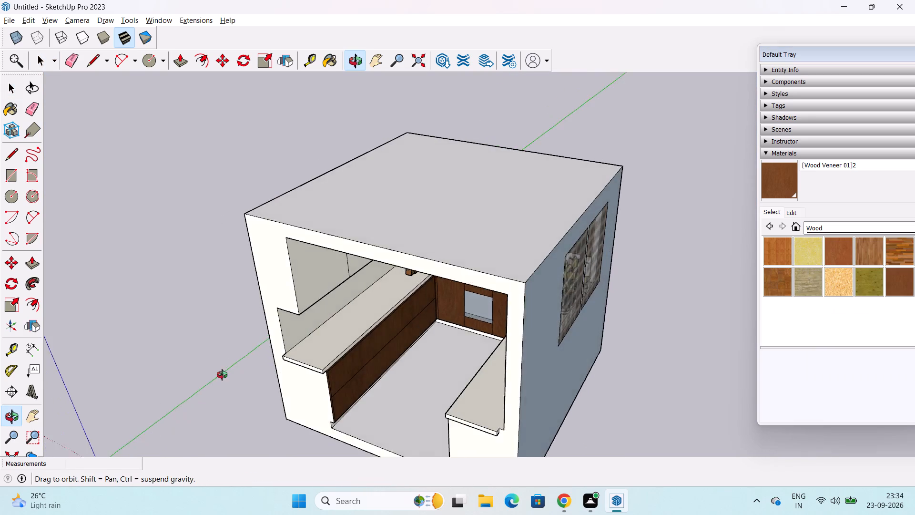
middle_click_drag(222, 375, 208, 381)
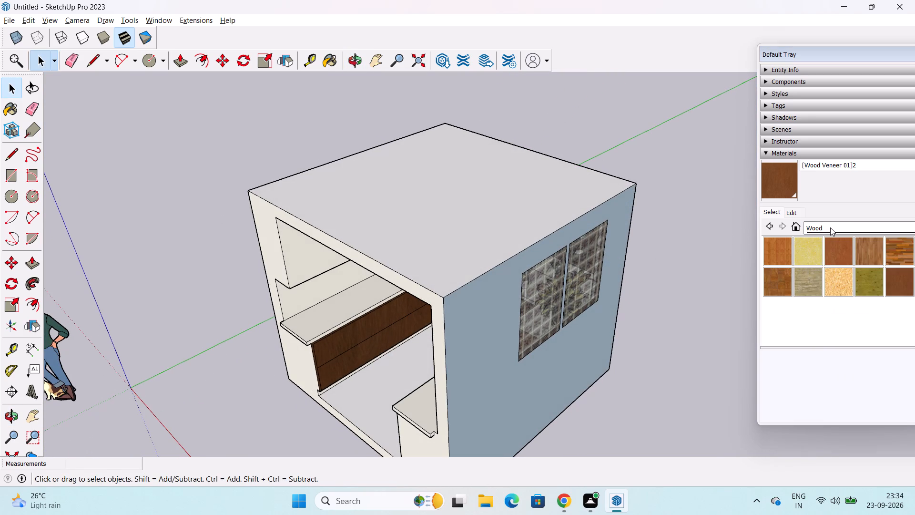
left_click(830, 227)
scroll(851, 297, "up", 4)
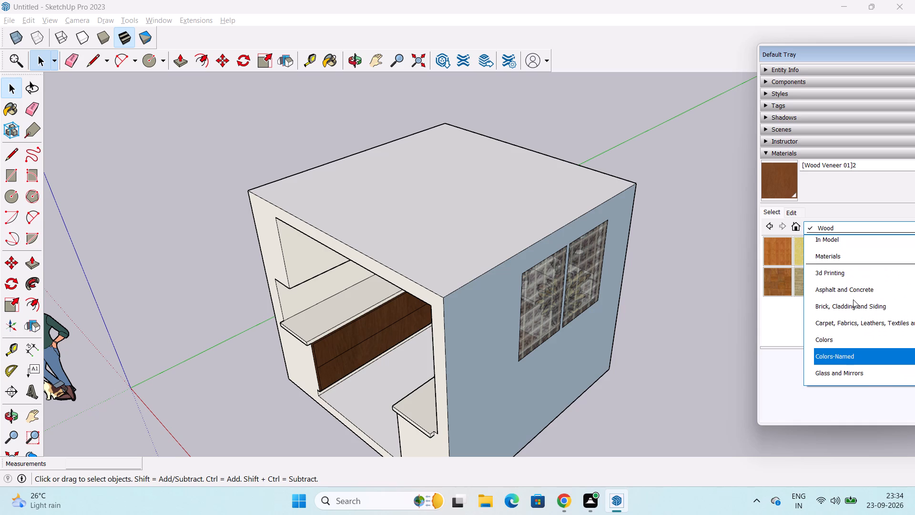
left_click(854, 358)
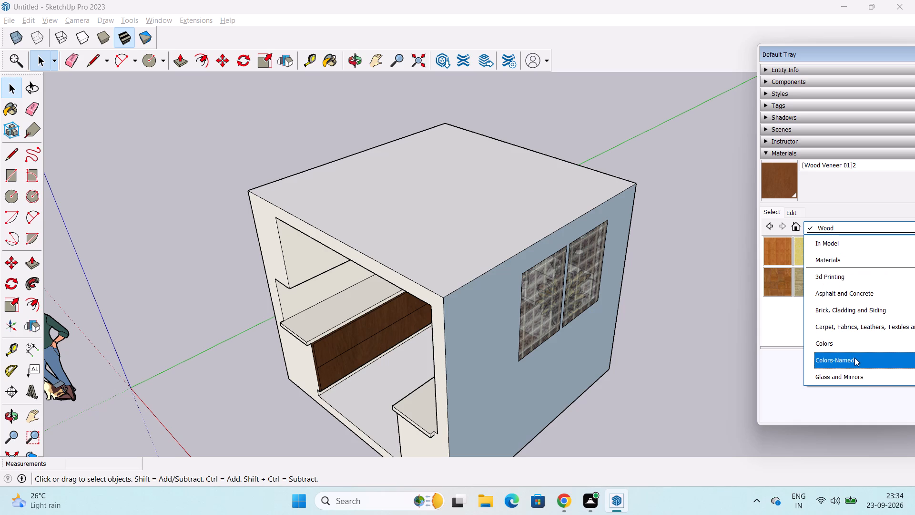
scroll(846, 291, "down", 2)
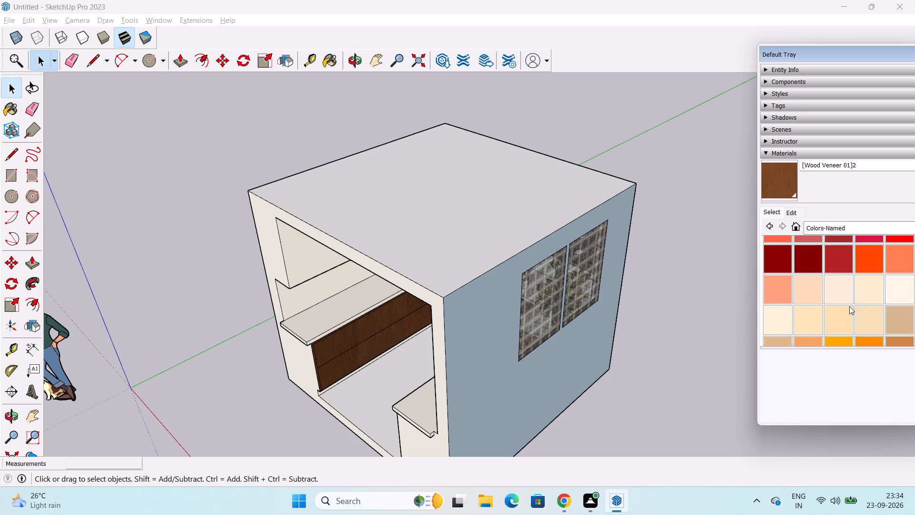
scroll(849, 306, "down", 2)
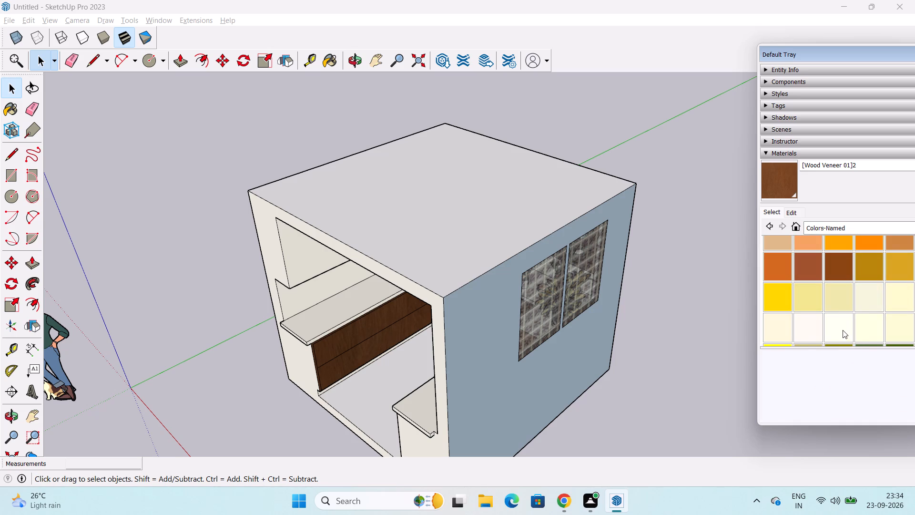
left_click(843, 330)
left_click(487, 384)
left_click(491, 254)
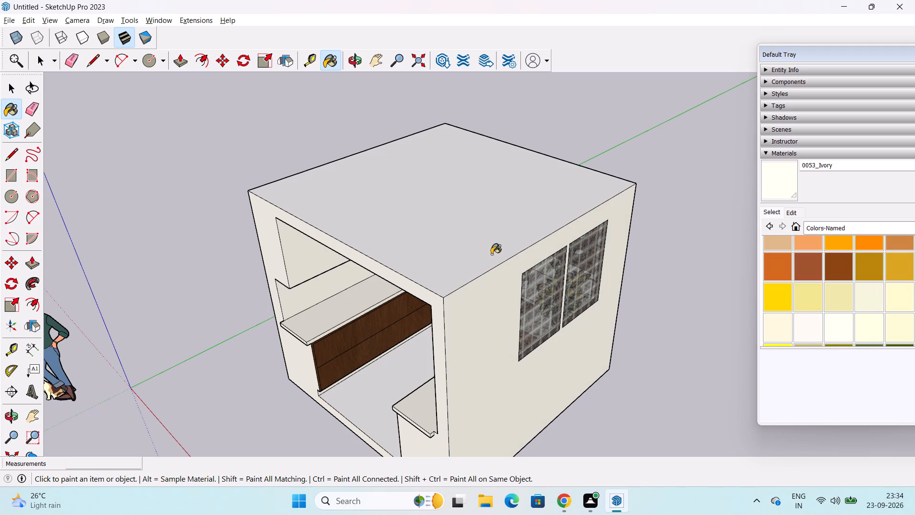
left_click(367, 393)
Paint the two windowless exterior walls, at the rear and on the side opposite the window, with 0053_Ivory.
scroll(458, 382, "down", 2)
middle_click_drag(459, 372, 282, 341)
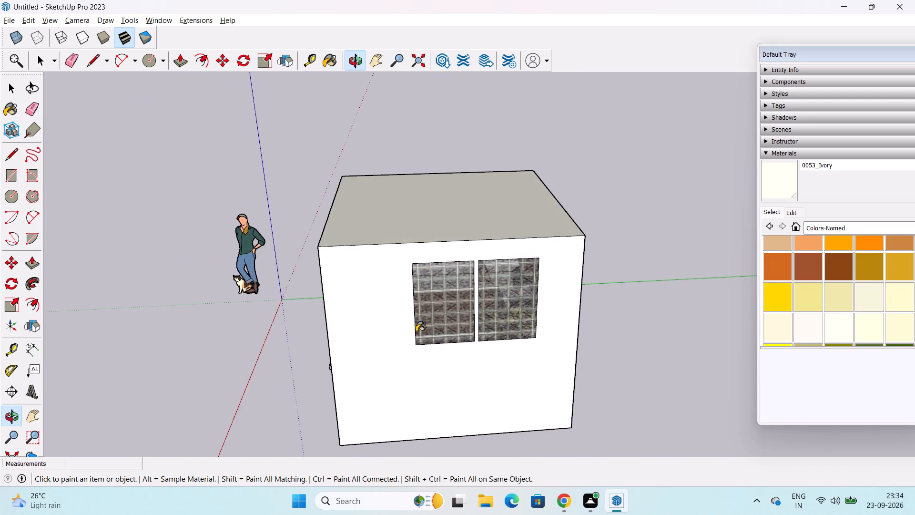
middle_click_drag(416, 332, 209, 321)
middle_click_drag(413, 339, 246, 347)
middle_click_drag(460, 362, 414, 368)
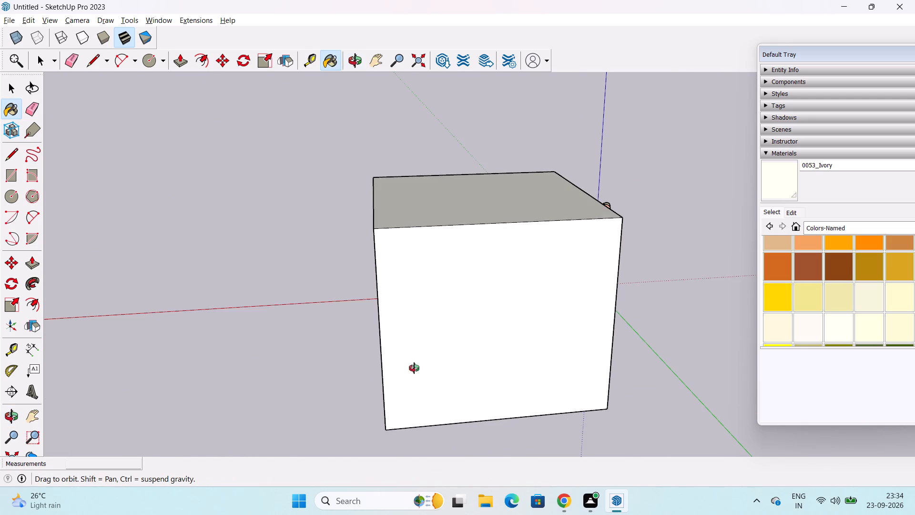
middle_click_drag(414, 368, 135, 363)
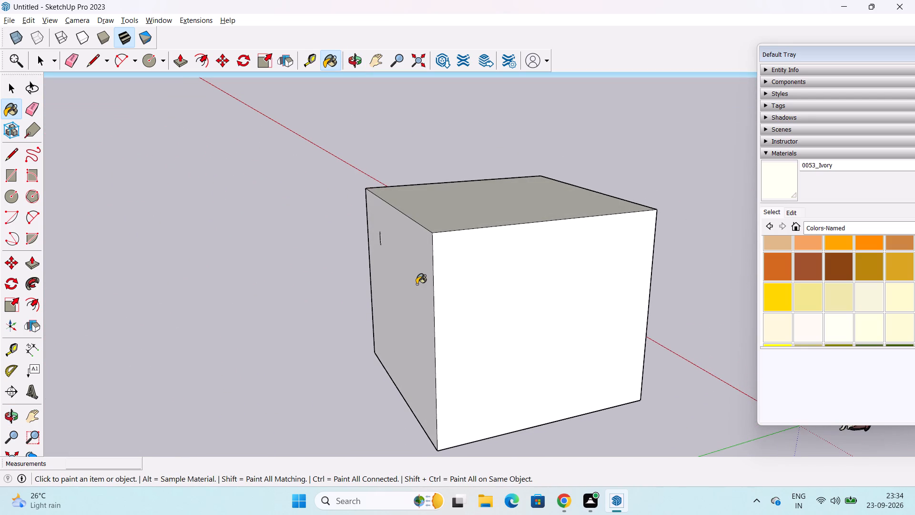
left_click(413, 282)
left_click(508, 293)
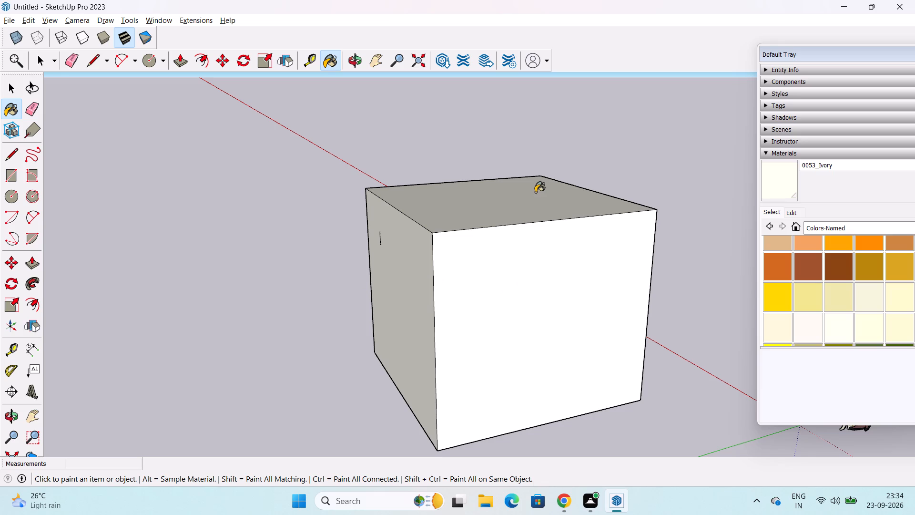
Paint the top face of the roof with 0053_Ivory.
left_click(535, 192)
middle_click_drag(622, 247, 358, 282)
middle_click_drag(491, 298, 422, 300)
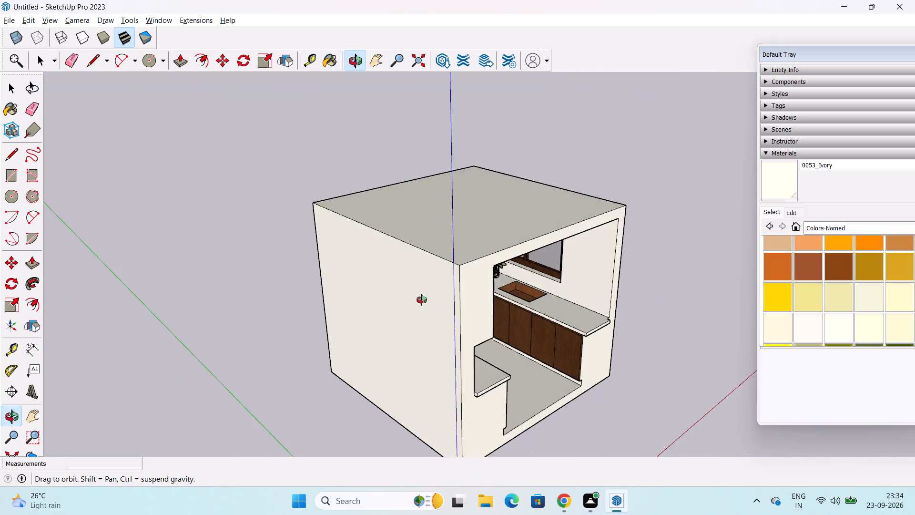
middle_click_drag(422, 300, 212, 304)
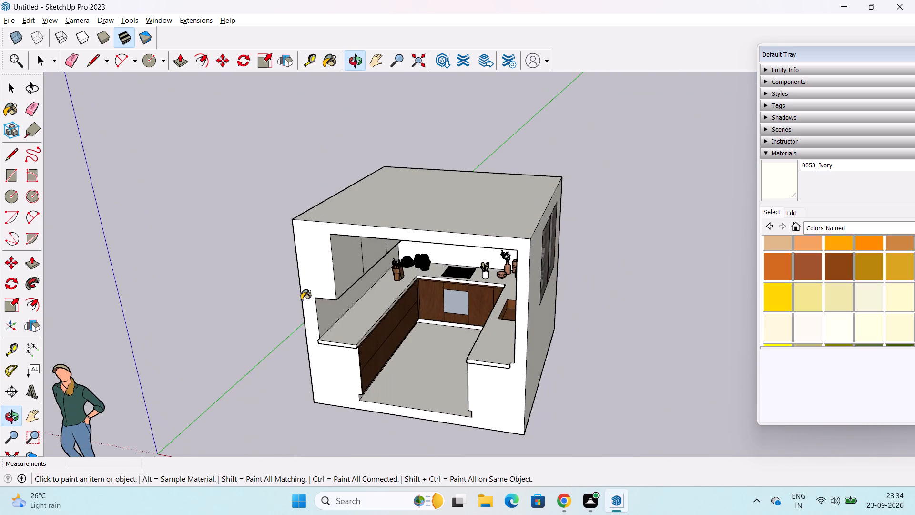
middle_click_drag(307, 300, 230, 304)
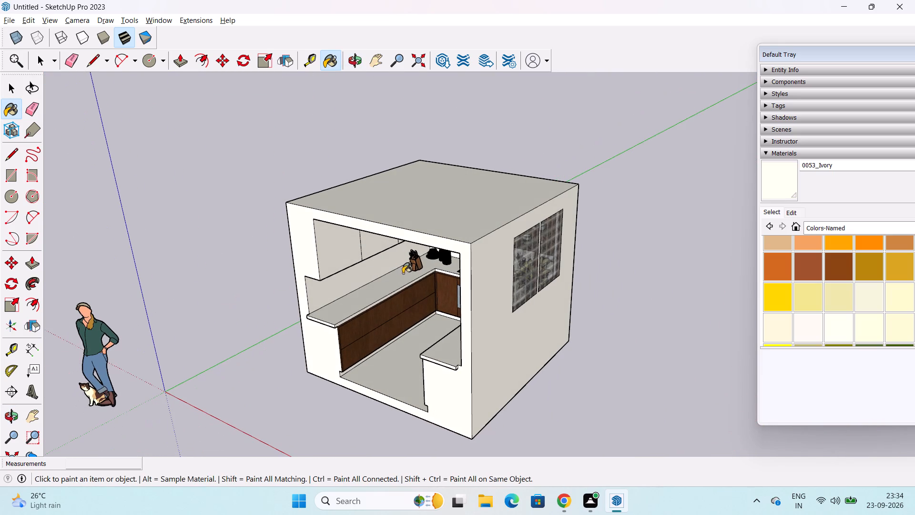
key("space")
Examine the kitchen interior, recessed ceiling and counter ends through the open front.
scroll(395, 281, "up", 5)
middle_click_drag(397, 282, 454, 227)
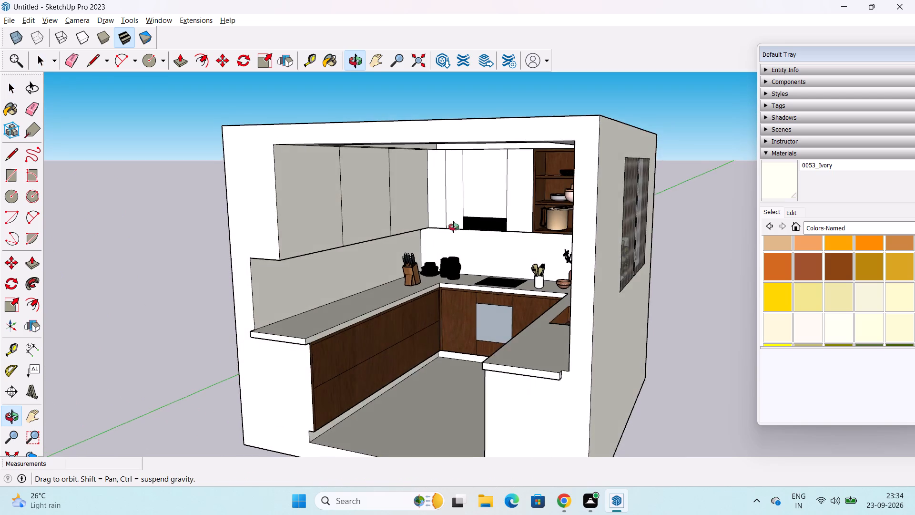
middle_click_drag(454, 227, 496, 236)
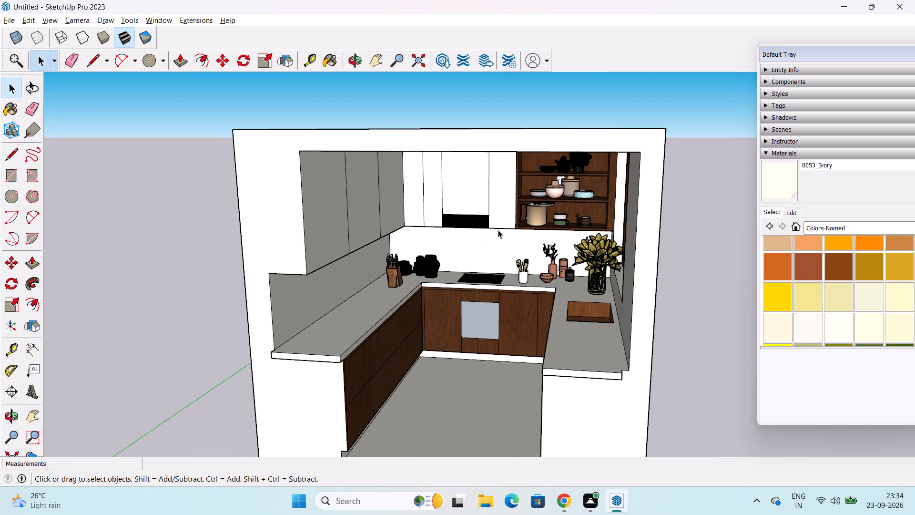
middle_click_drag(499, 223, 491, 226, "shift")
middle_click_drag(488, 232, 507, 205)
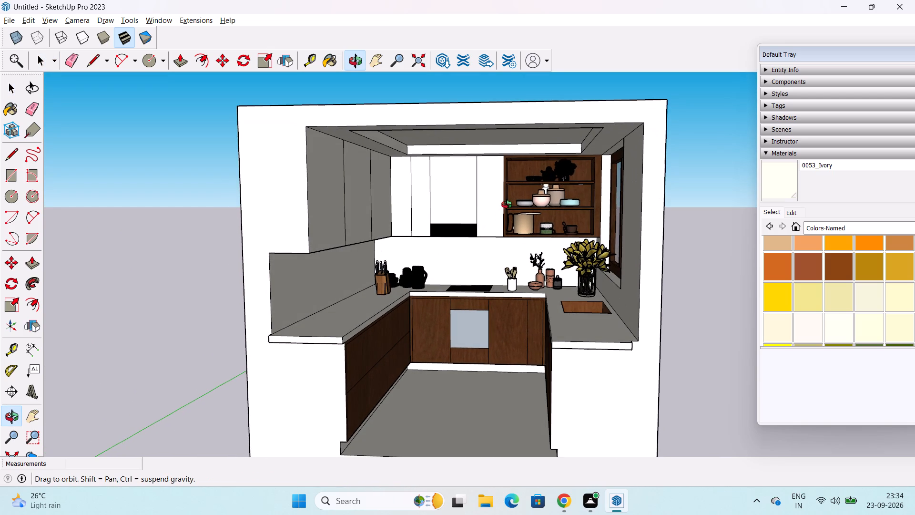
middle_click_drag(507, 205, 512, 180)
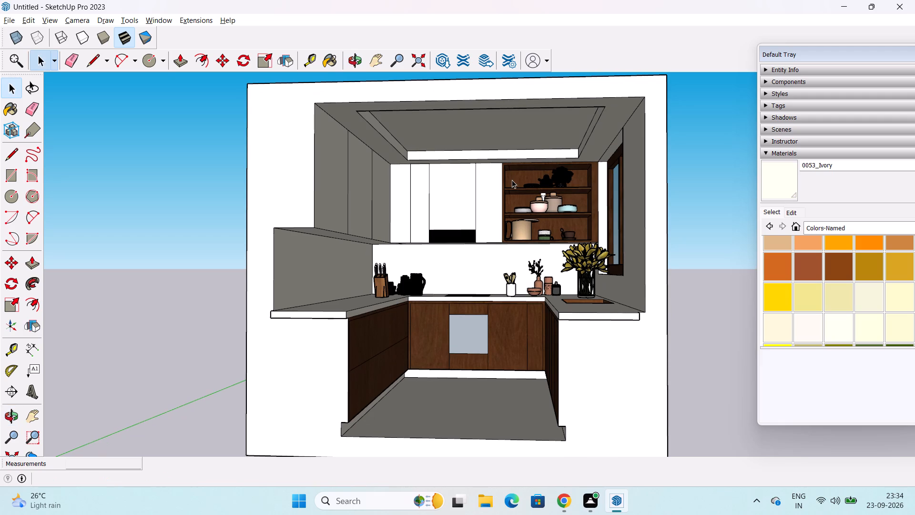
middle_click_drag(512, 178, 516, 193, "shift")
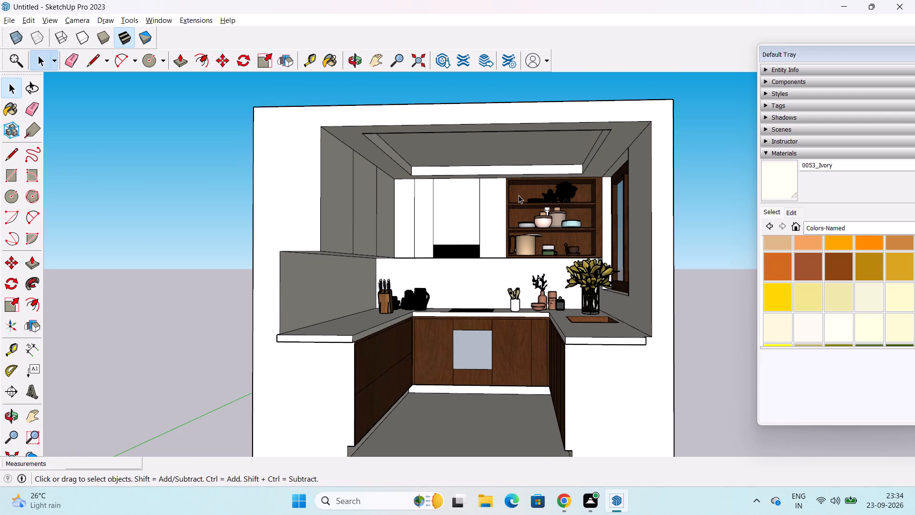
middle_click_drag(518, 195, 517, 141)
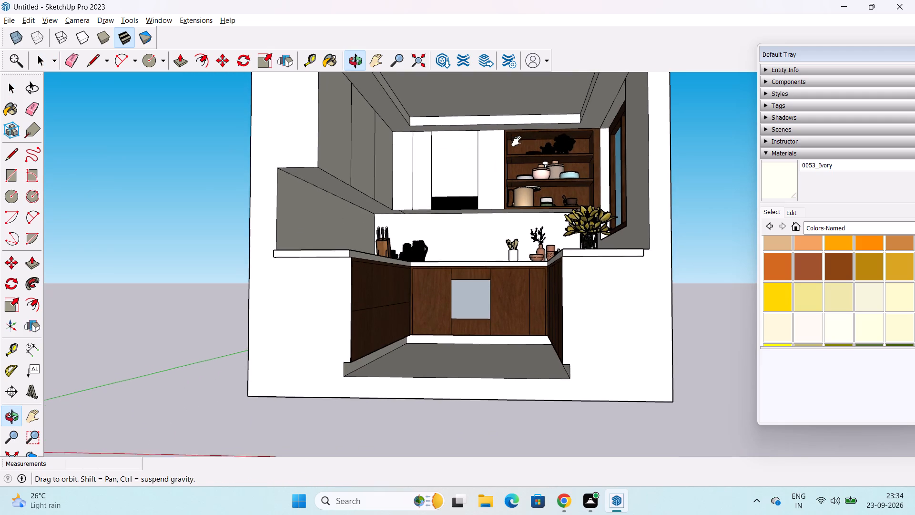
middle_click_drag(517, 141, 515, 173)
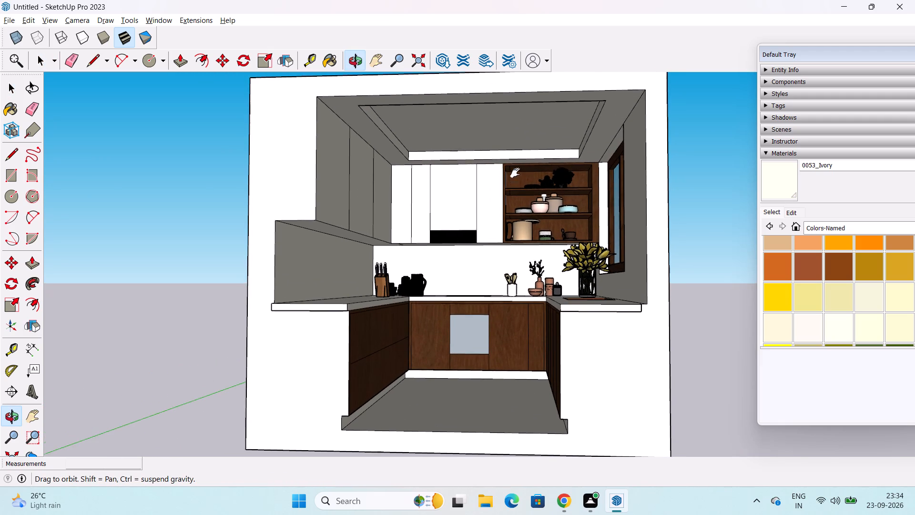
middle_click_drag(515, 173, 515, 179)
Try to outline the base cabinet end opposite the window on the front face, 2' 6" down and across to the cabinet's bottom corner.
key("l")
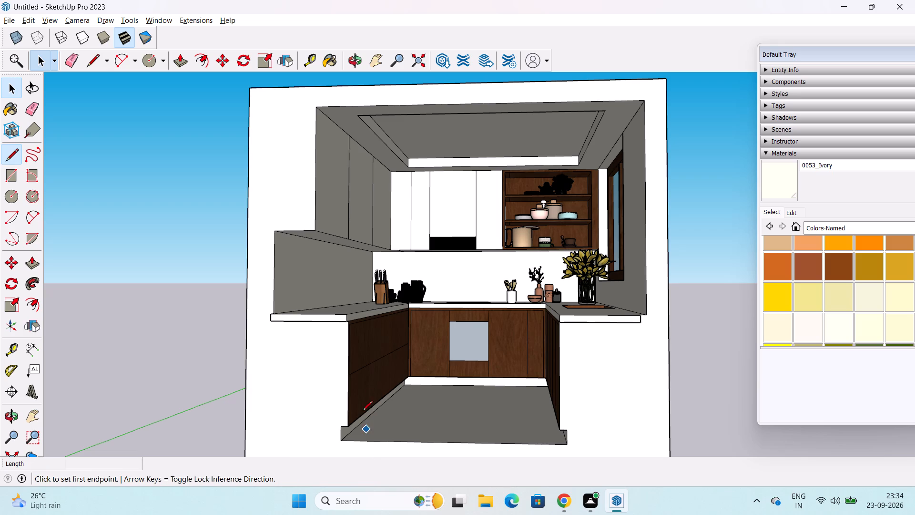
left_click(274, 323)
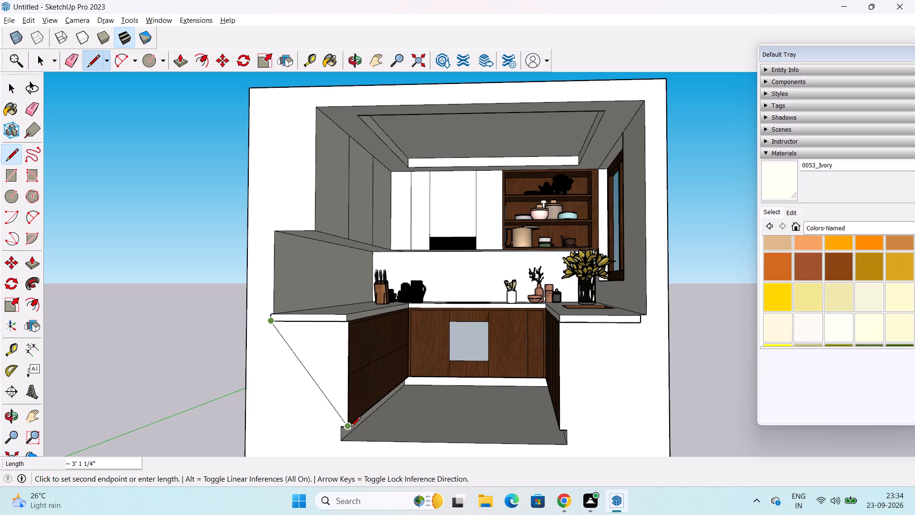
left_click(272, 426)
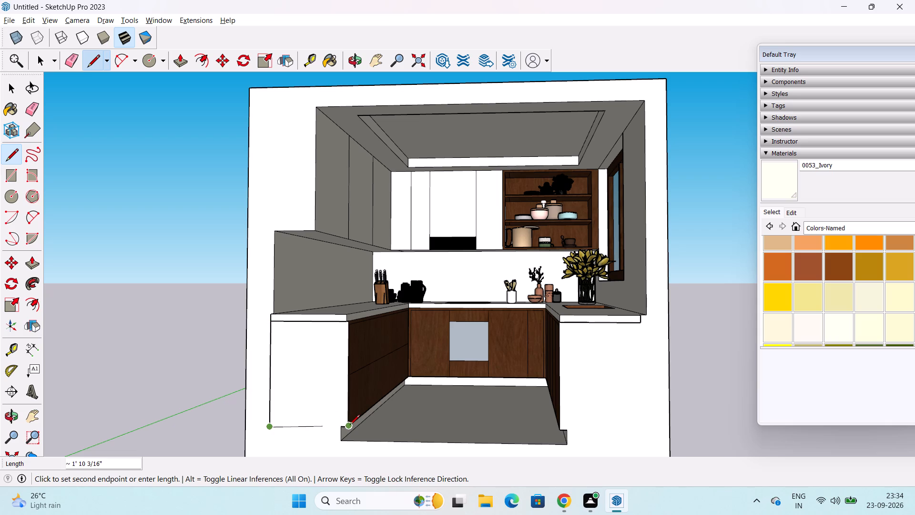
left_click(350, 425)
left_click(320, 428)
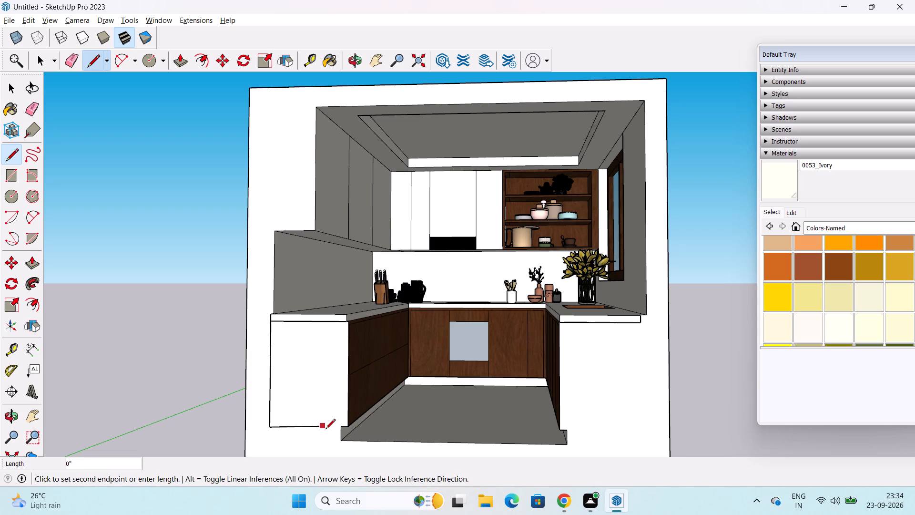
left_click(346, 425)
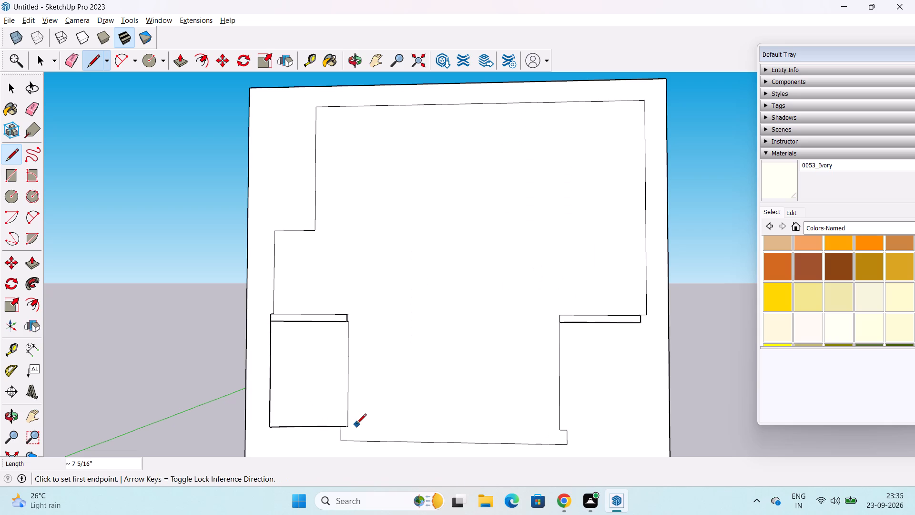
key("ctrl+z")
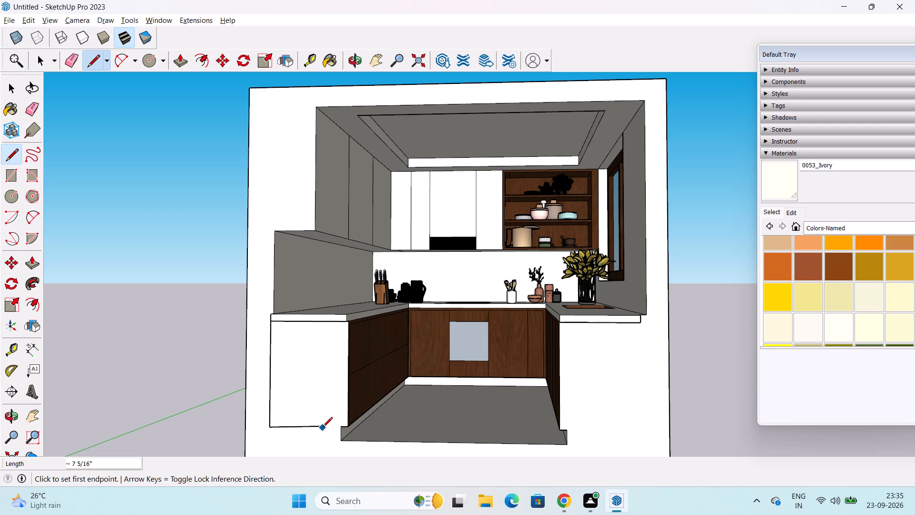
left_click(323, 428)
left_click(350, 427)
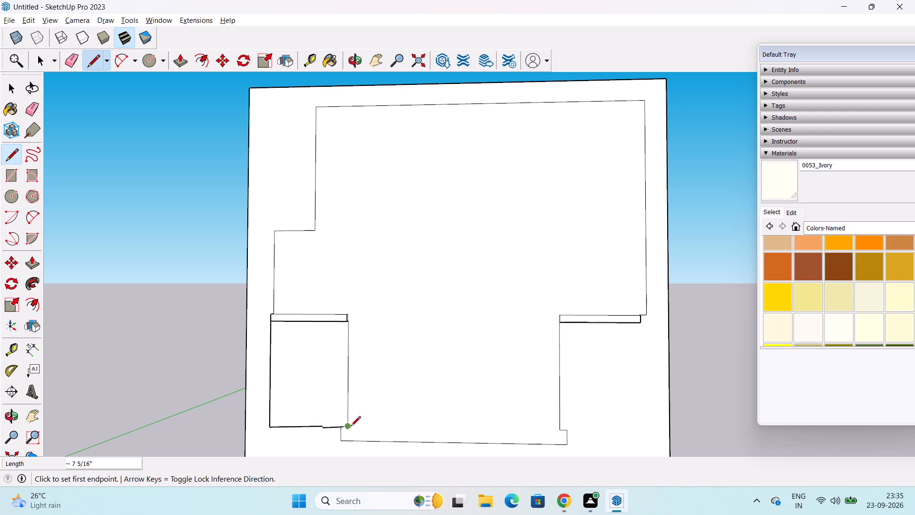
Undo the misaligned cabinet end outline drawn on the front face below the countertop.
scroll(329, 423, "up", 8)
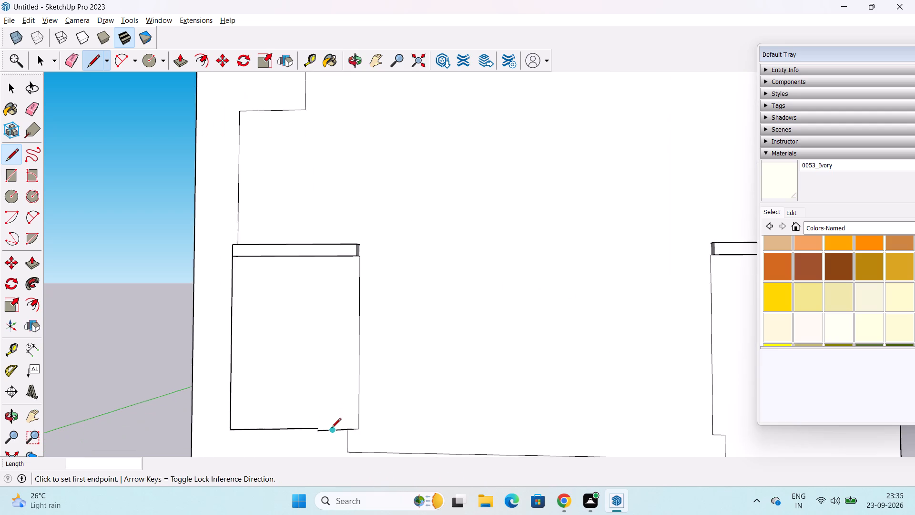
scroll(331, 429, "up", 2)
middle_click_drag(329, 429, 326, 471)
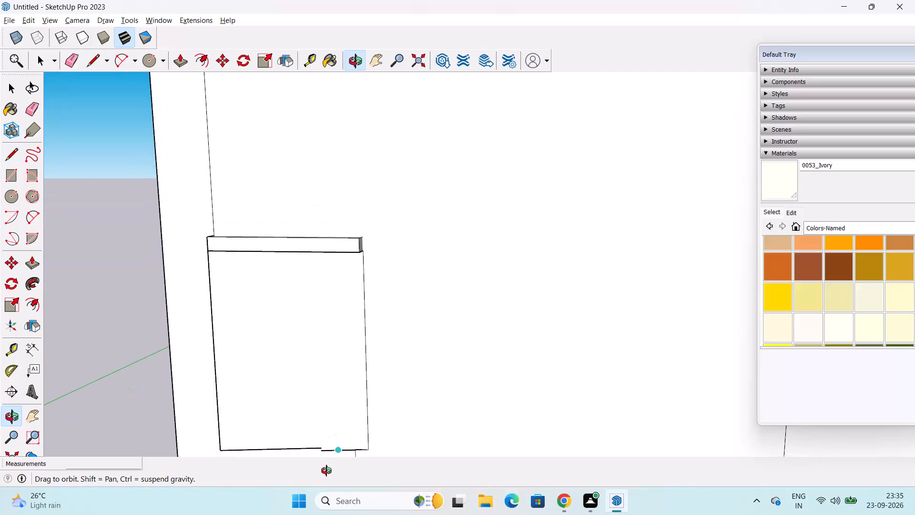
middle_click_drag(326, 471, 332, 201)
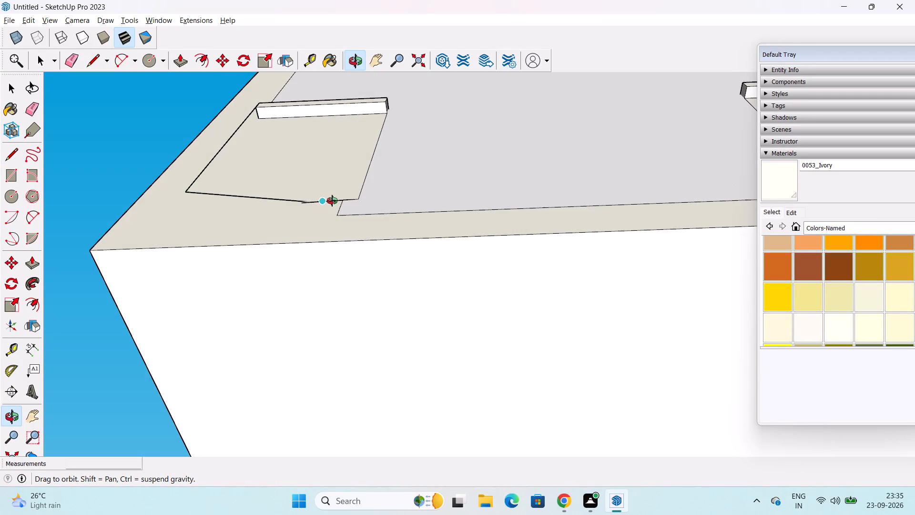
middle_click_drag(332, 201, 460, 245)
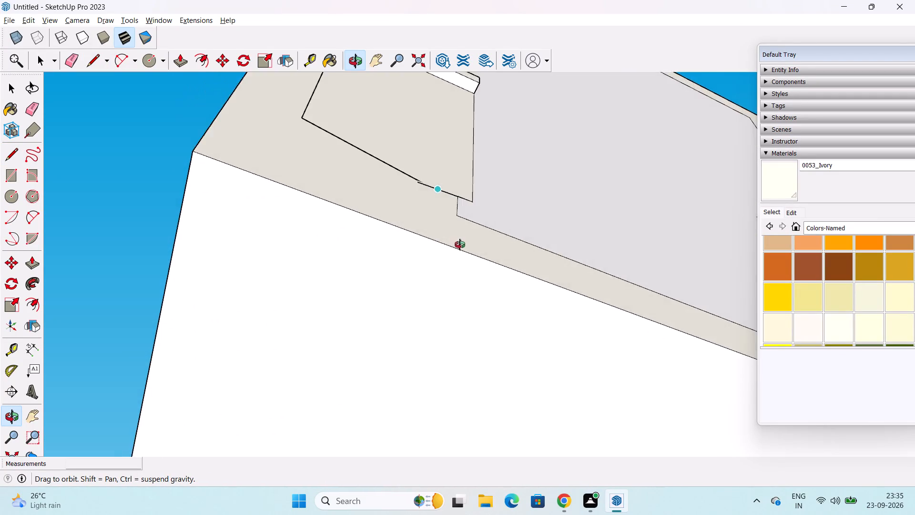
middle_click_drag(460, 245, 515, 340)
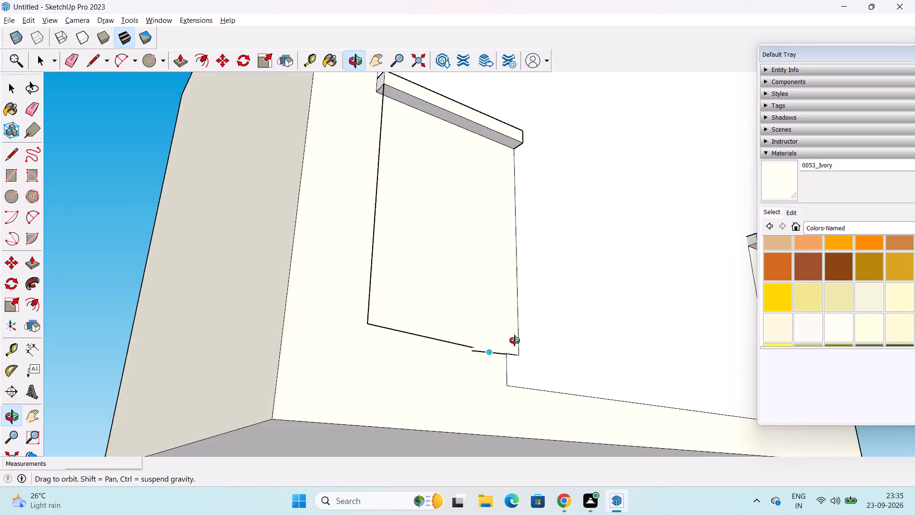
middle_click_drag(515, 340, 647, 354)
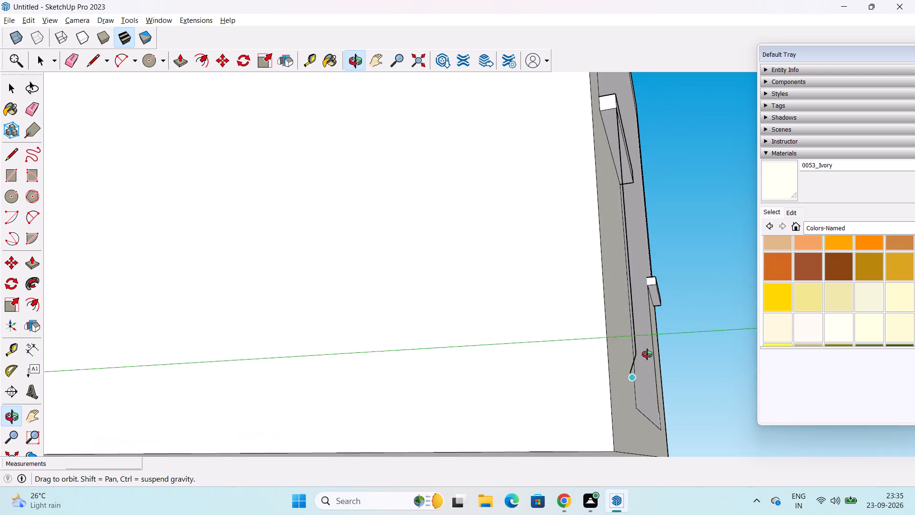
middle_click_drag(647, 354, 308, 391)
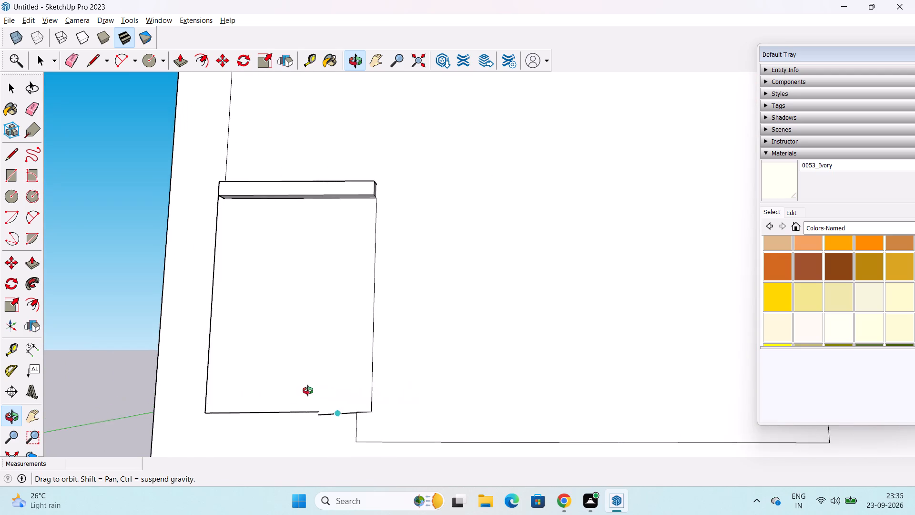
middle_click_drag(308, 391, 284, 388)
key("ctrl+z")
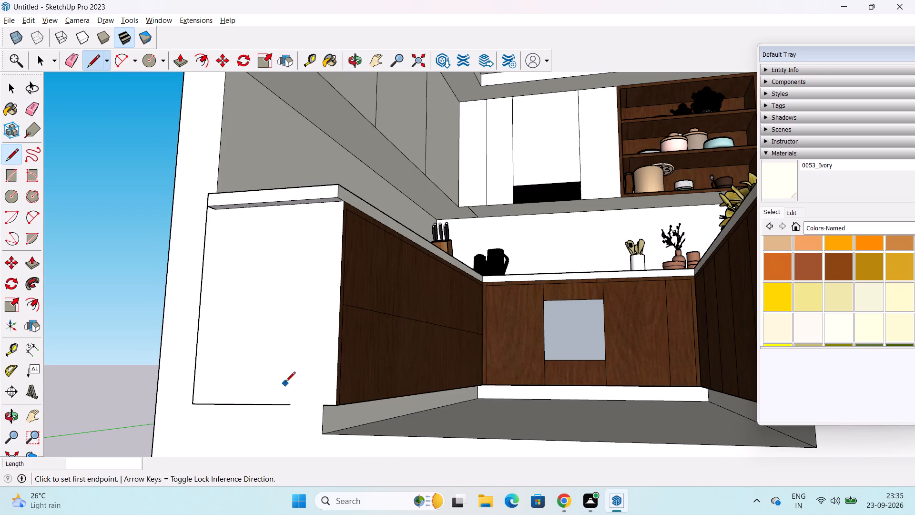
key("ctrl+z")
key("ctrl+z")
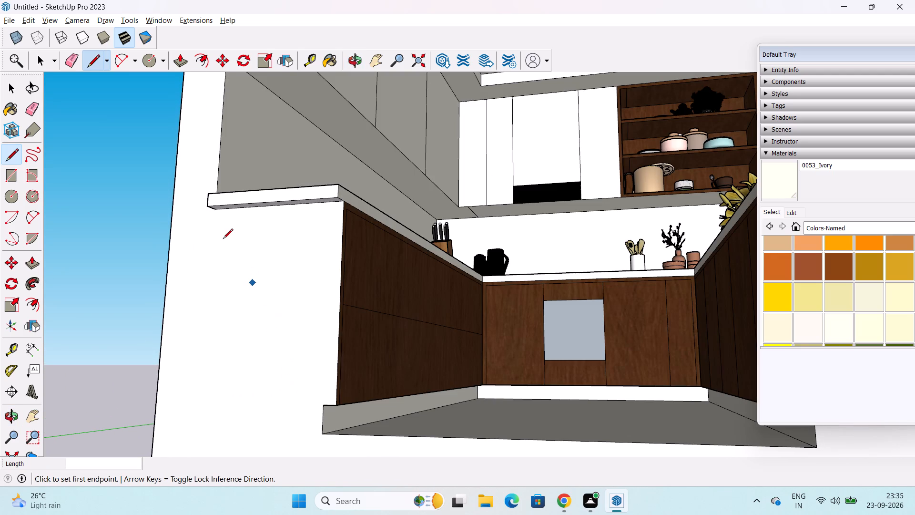
Outline the base cabinet end opposite the window, down from the countertop's underside and about 1' 10" across to the cabinet's bottom corner.
left_click(214, 212)
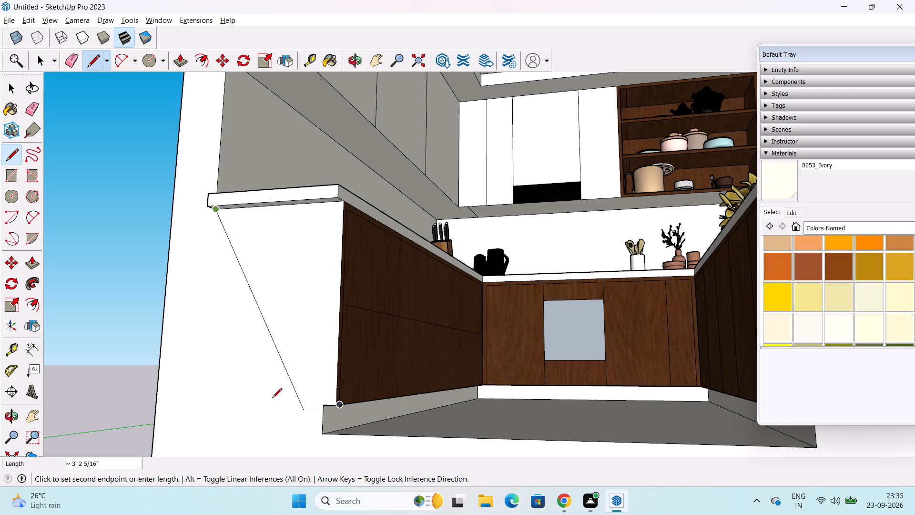
left_click(202, 393)
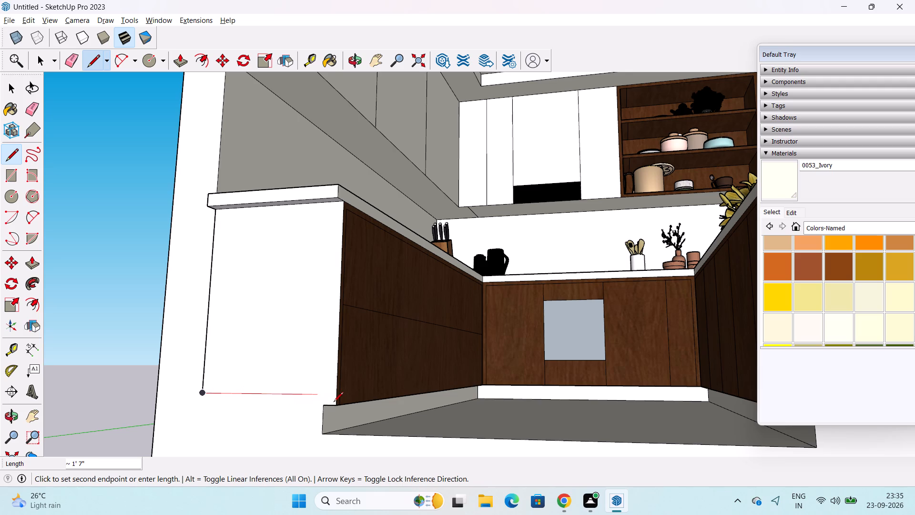
left_click(335, 402)
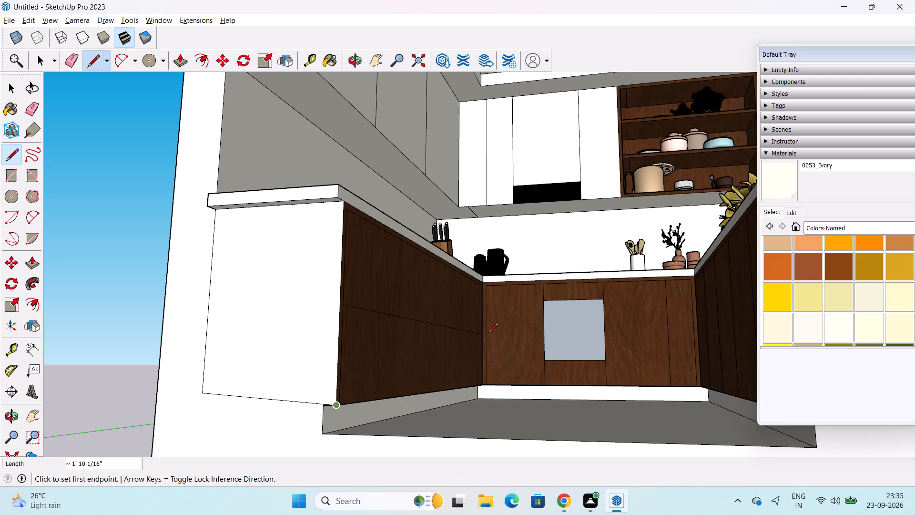
key("space")
Paint the outlined base cabinet end panel with Wood Veneer 01 from the Wood collection.
left_click_drag(845, 223, 850, 226)
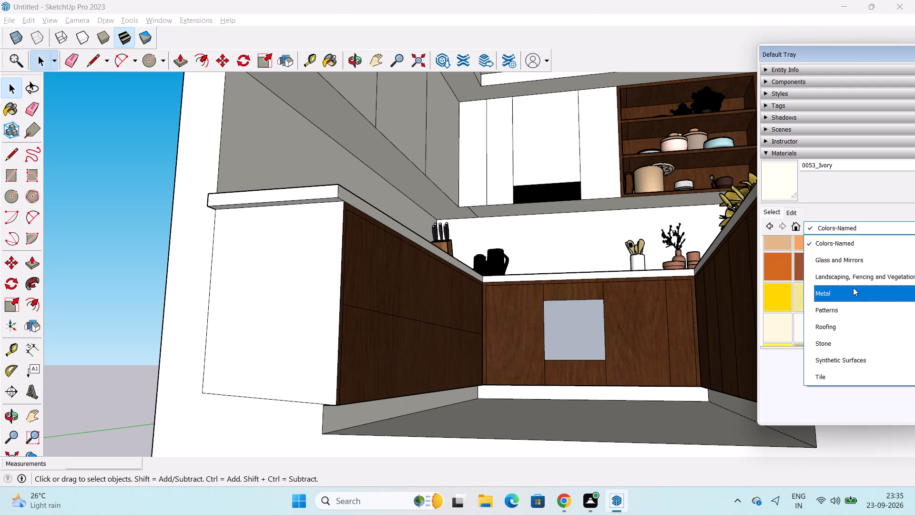
scroll(853, 290, "down", 9)
left_click(844, 374)
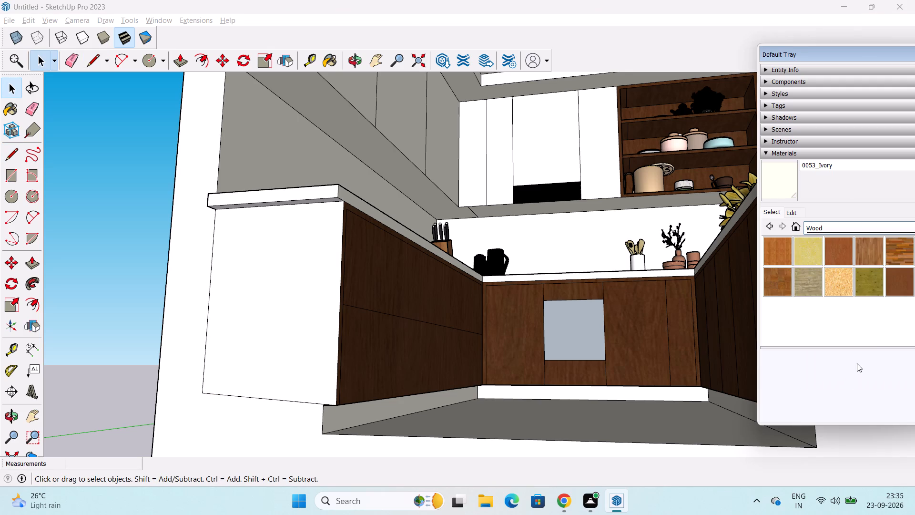
left_click(907, 281)
left_click(250, 299)
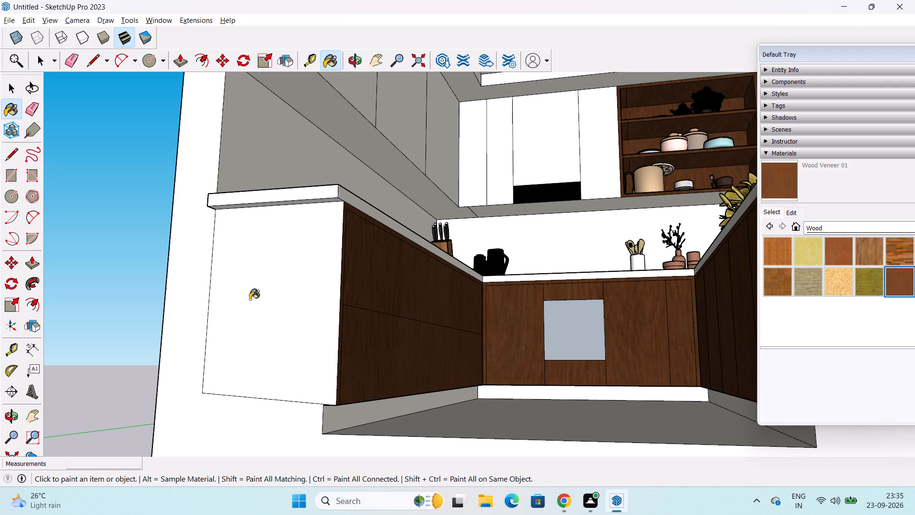
scroll(307, 263, "down", 7)
middle_click_drag(313, 266, 353, 340)
key("space")
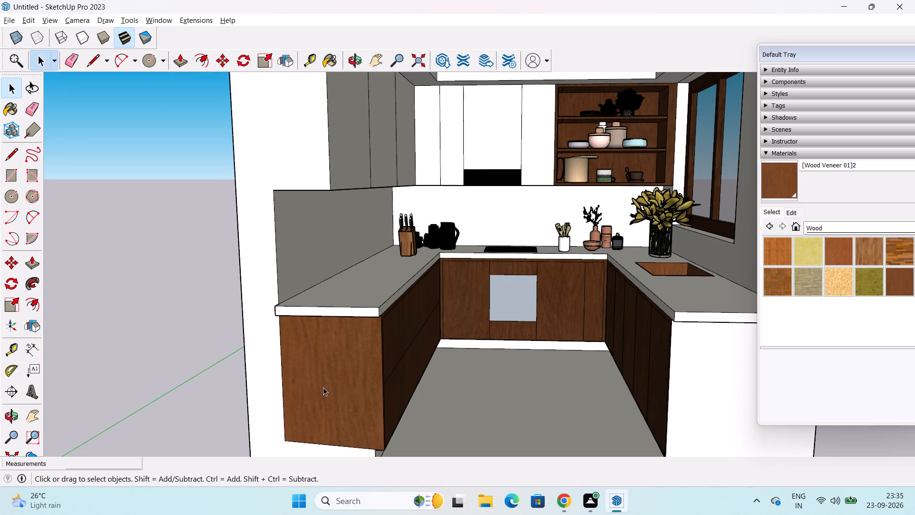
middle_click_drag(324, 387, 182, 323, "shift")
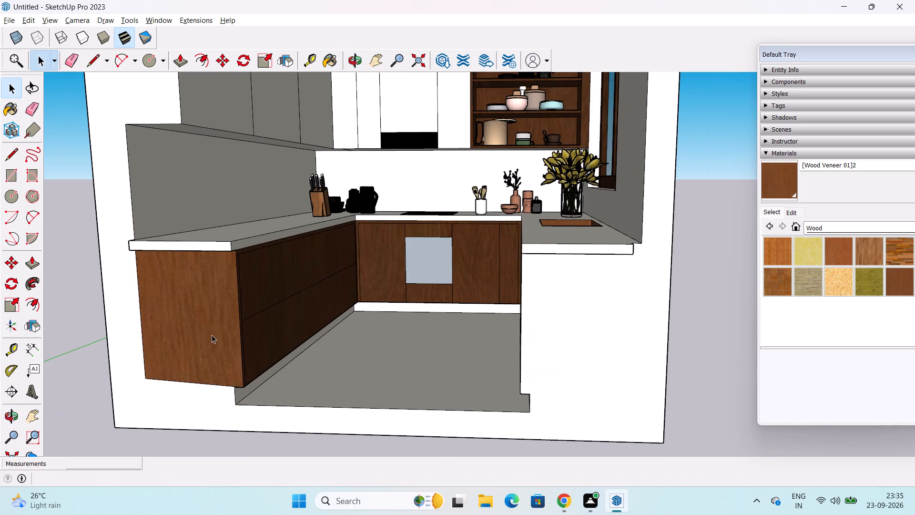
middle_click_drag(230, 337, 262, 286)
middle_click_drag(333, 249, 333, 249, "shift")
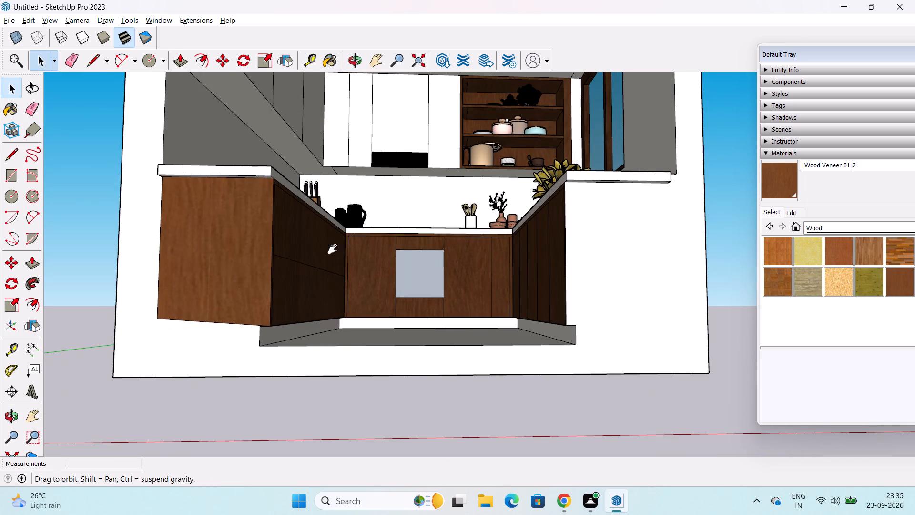
Paint the vertical back edge of the recessed false ceiling, above the wall cabinets, with 0053_Ivory from the Colors-Named collection.
middle_click_drag(333, 249, 326, 360, "shift")
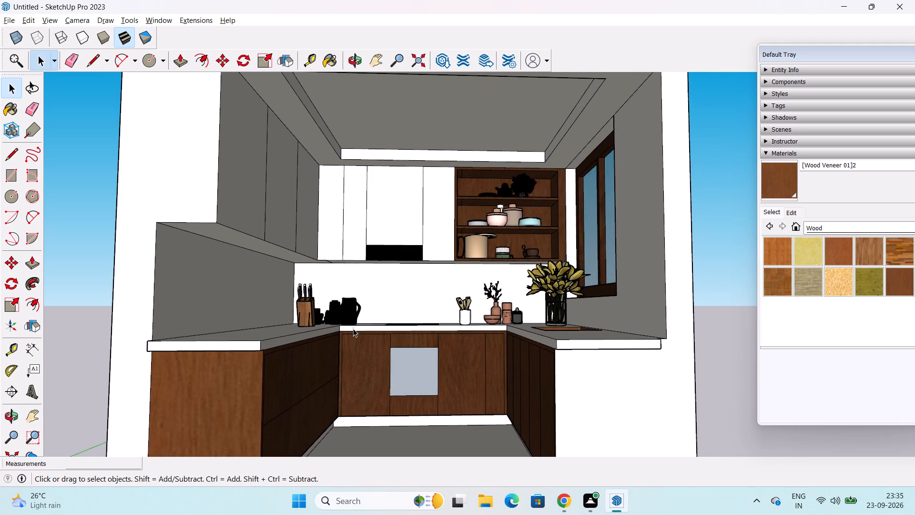
scroll(353, 329, "down", 2)
middle_click_drag(355, 323, 339, 312)
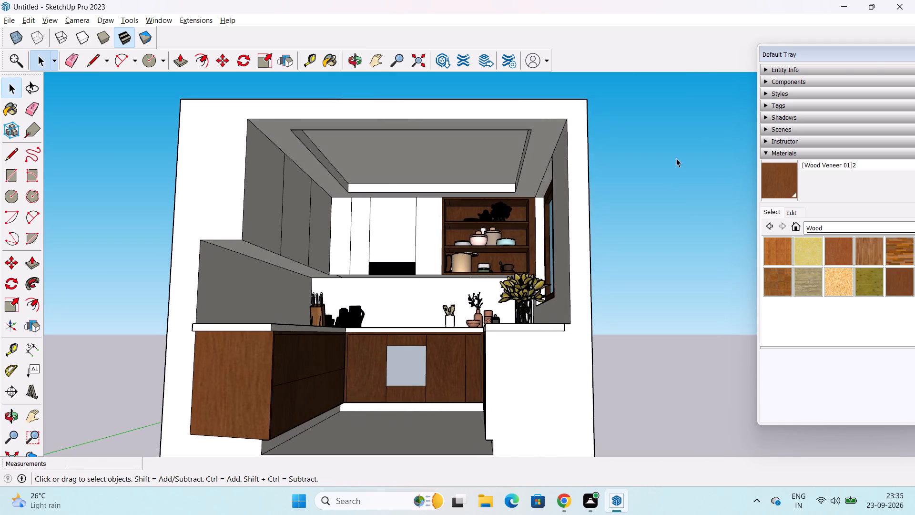
scroll(860, 161, "up", 1)
left_click(857, 227)
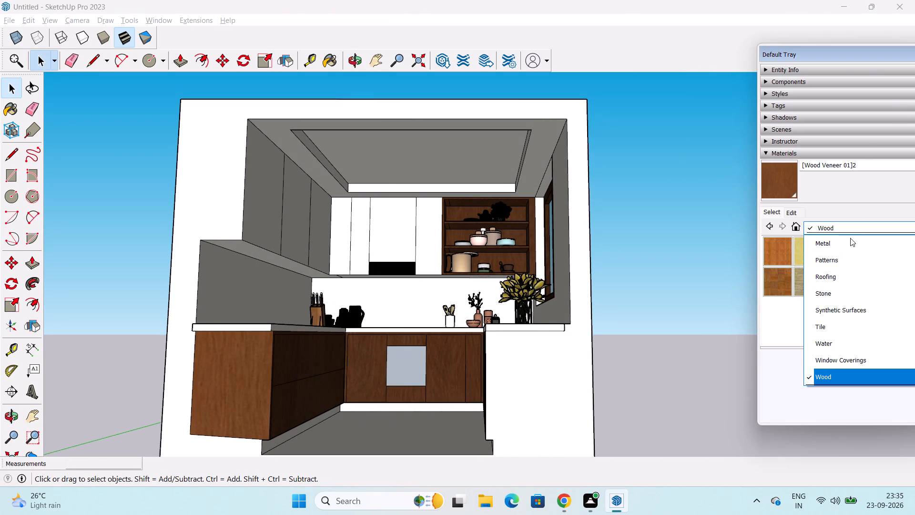
scroll(848, 247, "down", 3)
scroll(846, 261, "up", 3)
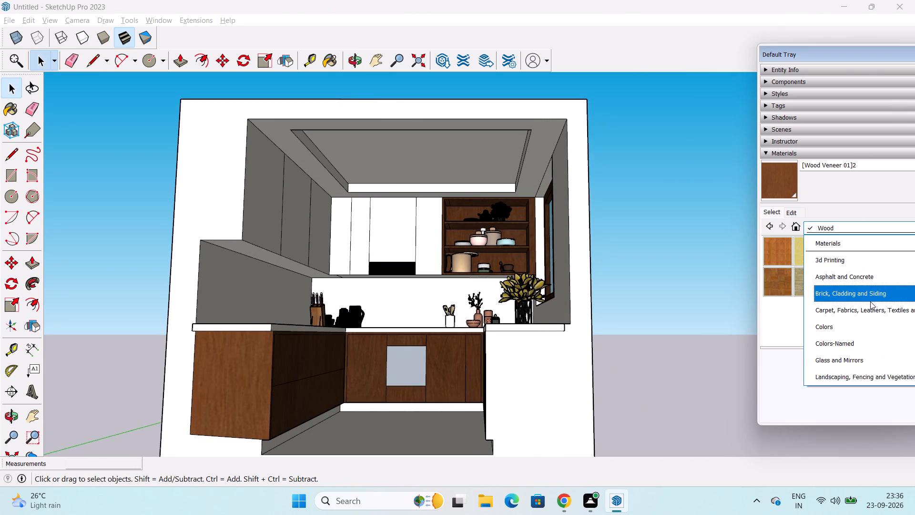
left_click(863, 344)
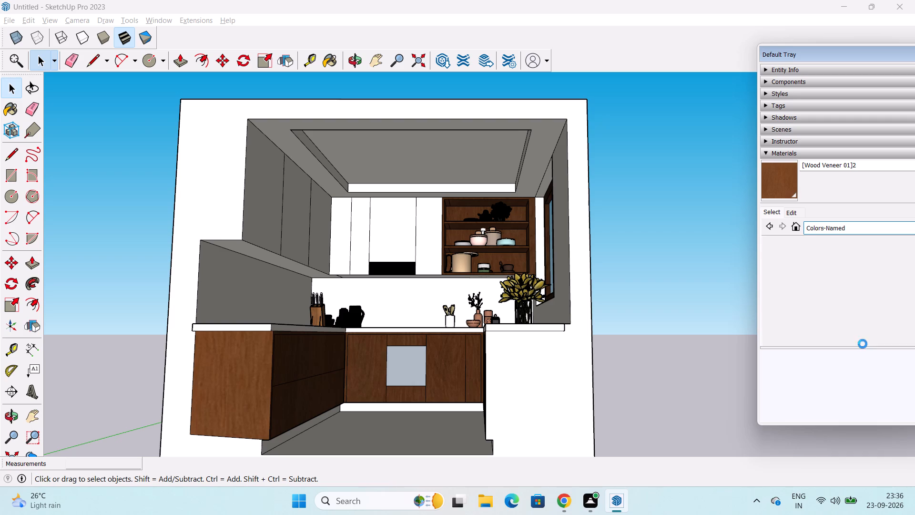
scroll(864, 302, "down", 3)
scroll(834, 261, "down", 3)
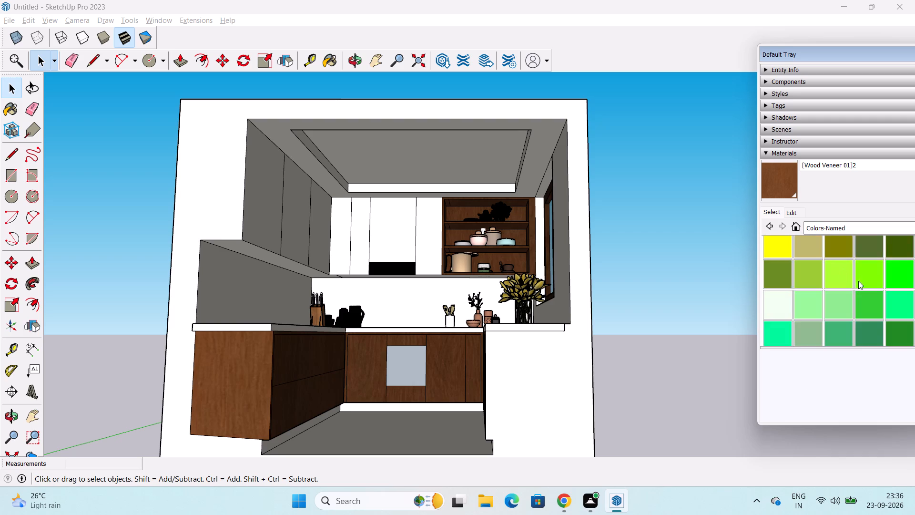
scroll(854, 285, "down", 5)
scroll(851, 290, "up", 7)
left_click(847, 330)
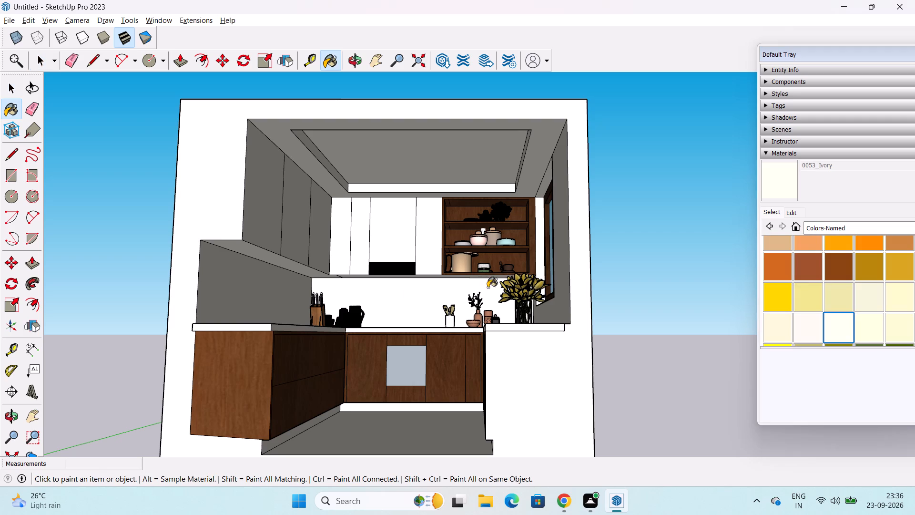
middle_click_drag(414, 237, 316, 146)
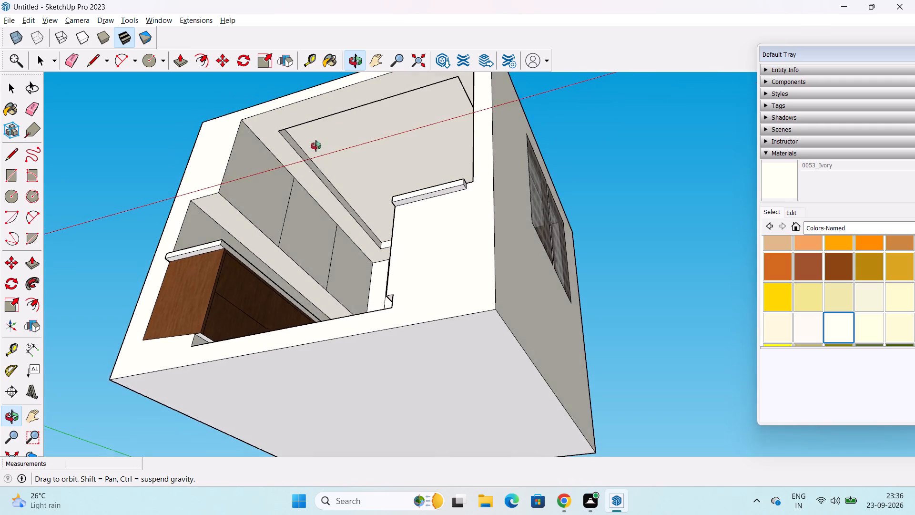
middle_click_drag(316, 146, 316, 258)
scroll(404, 112, "up", 7)
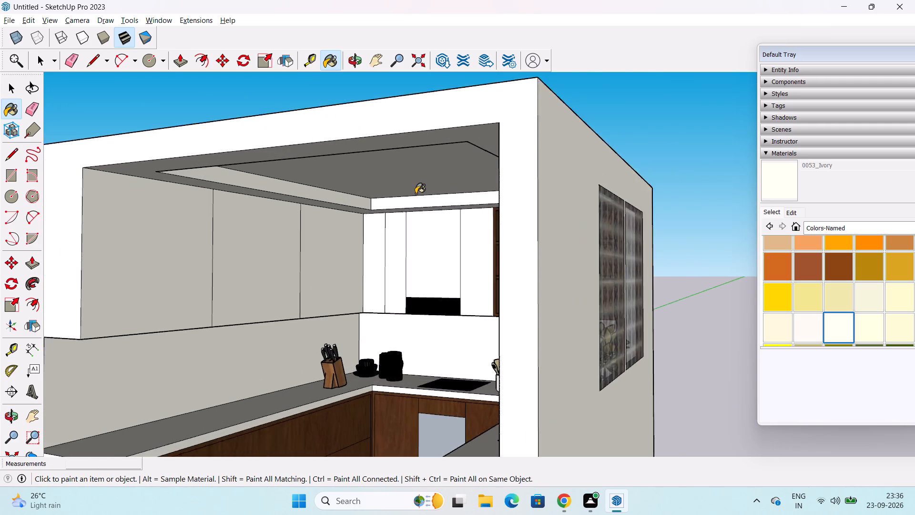
middle_click_drag(416, 194, 565, 194)
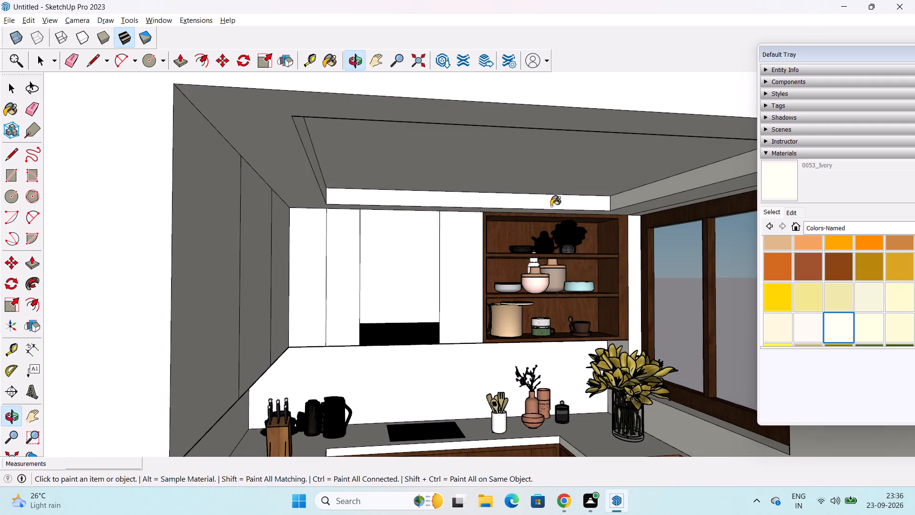
middle_click_drag(541, 215, 516, 251)
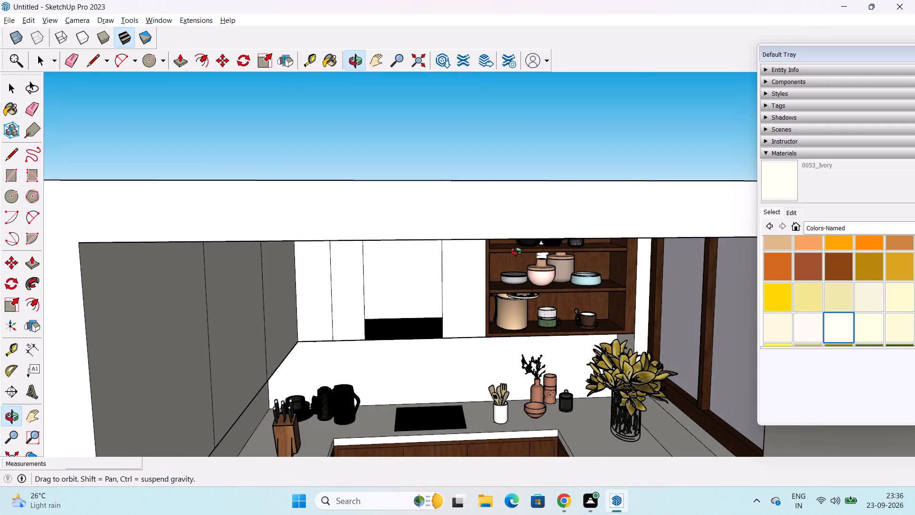
middle_click_drag(516, 251, 511, 228)
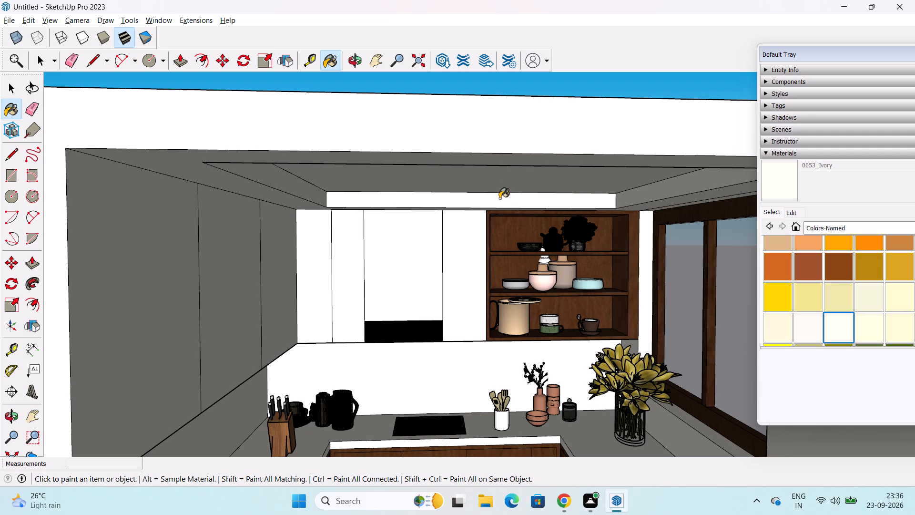
left_click(499, 198)
Paint the front wall face above the kitchen opening with 0053_Ivory.
scroll(517, 198, "down", 5)
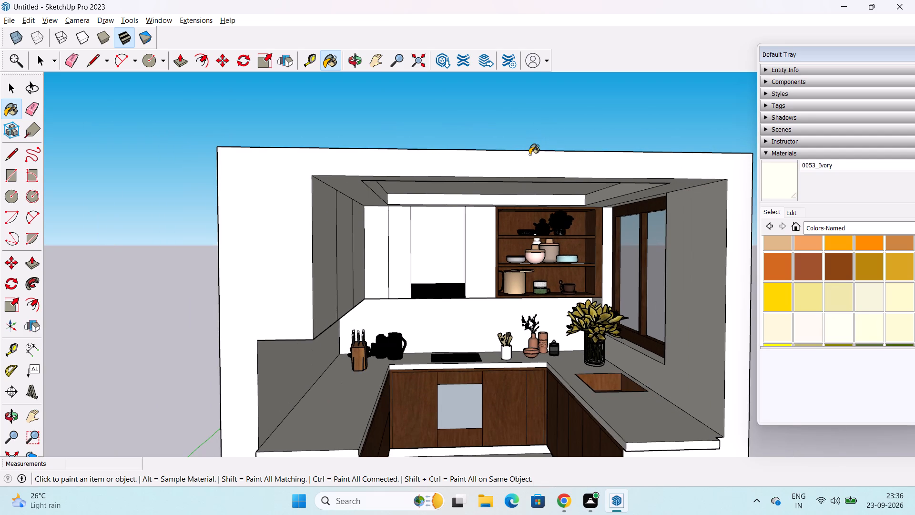
left_click(529, 159)
scroll(557, 169, "down", 3)
key("space")
scroll(557, 169, "down", 1)
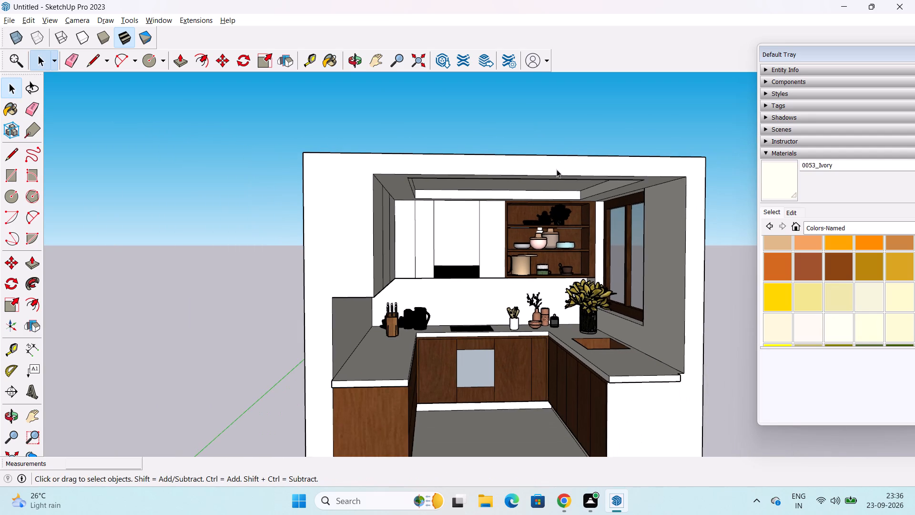
Paint the front wall face below the window-side countertop with 0053_Ivory from the Colors-Named collection.
middle_click_drag(546, 235, 451, 214, "shift")
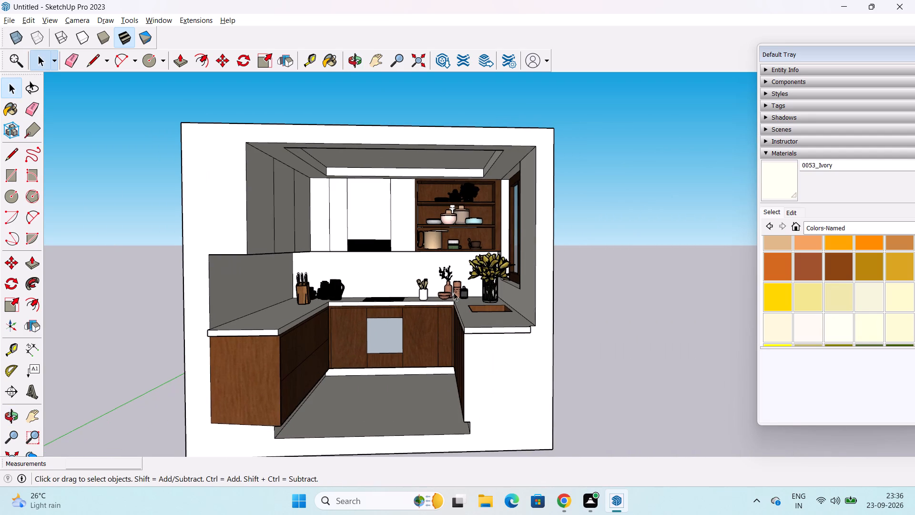
middle_click_drag(443, 300, 474, 262)
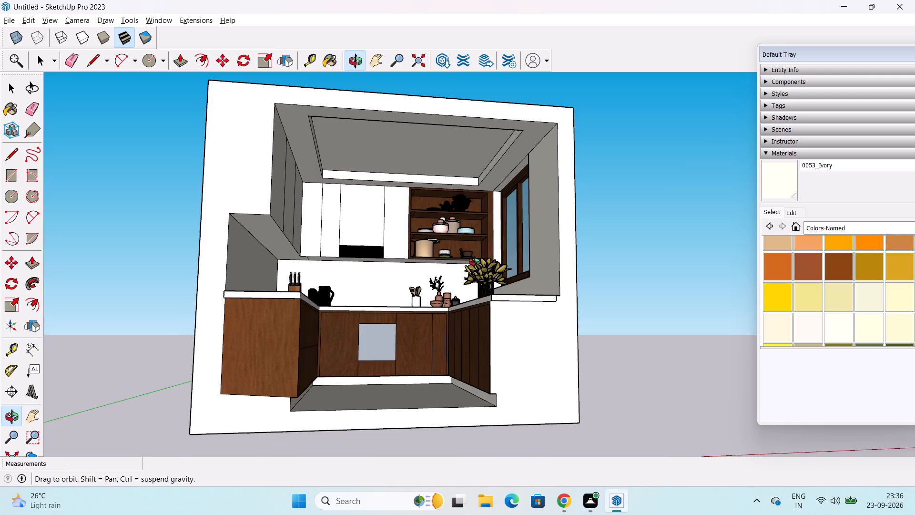
middle_click_drag(474, 262, 405, 389)
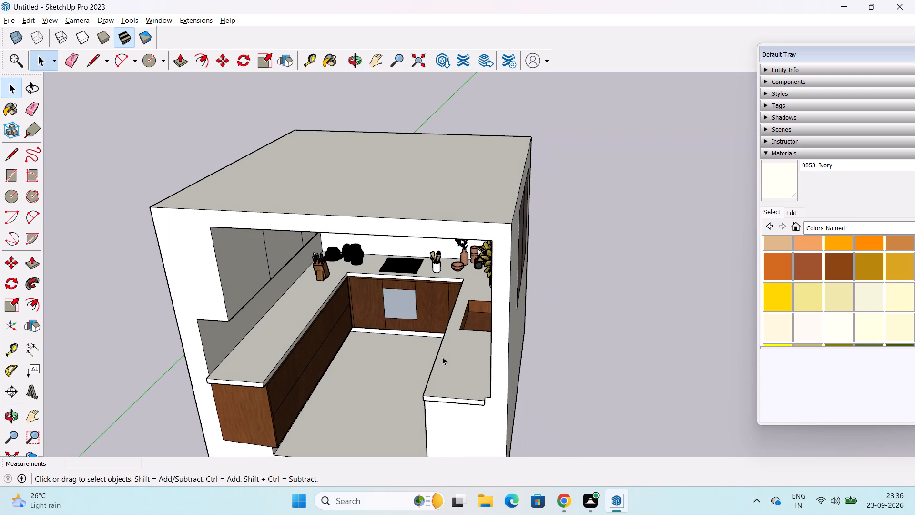
middle_click_drag(442, 357, 393, 306)
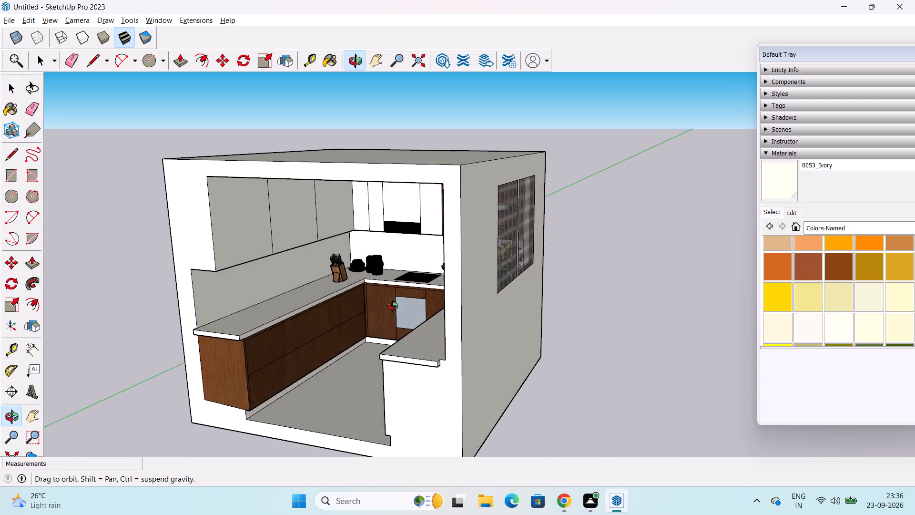
middle_click_drag(393, 306, 579, 299)
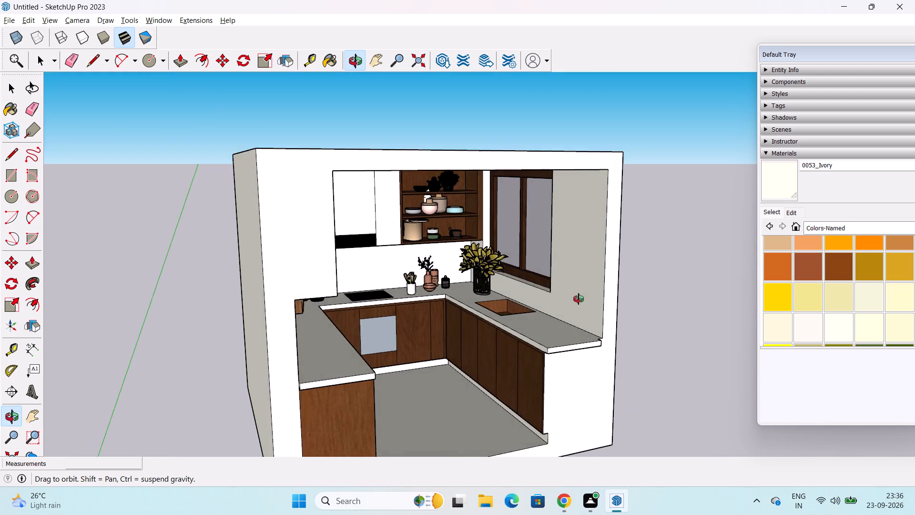
middle_click_drag(579, 299, 534, 307)
left_click(842, 324)
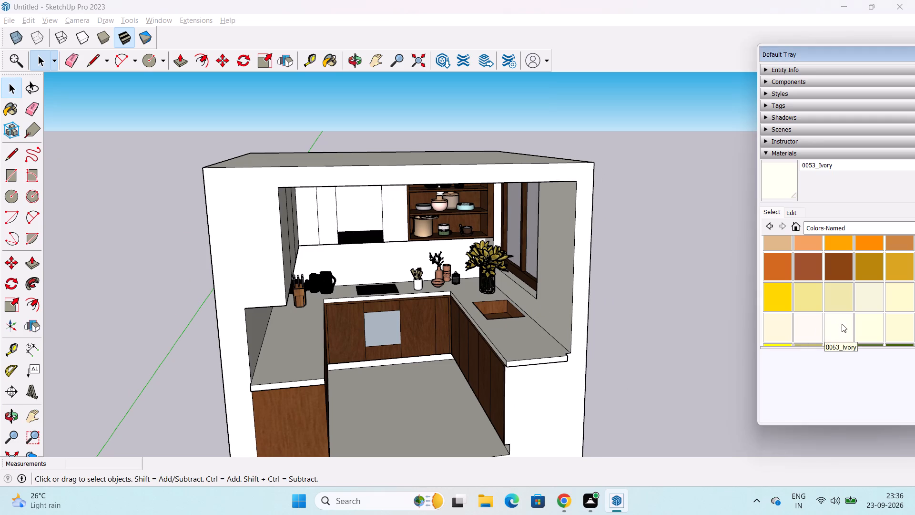
left_click(575, 410)
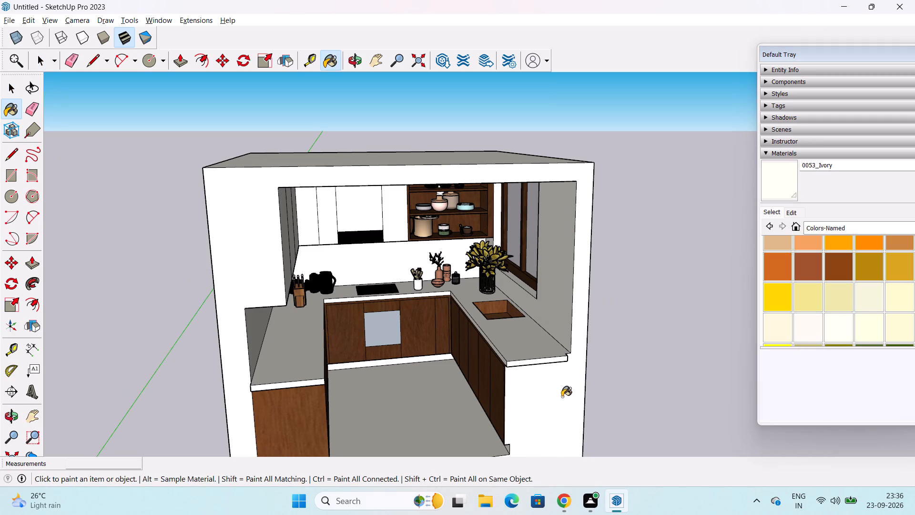
key("space")
Save the model to the Desktop as a SketchUp file named CANTER CADD 2.6 KITCHEN.
key("ctrl+s")
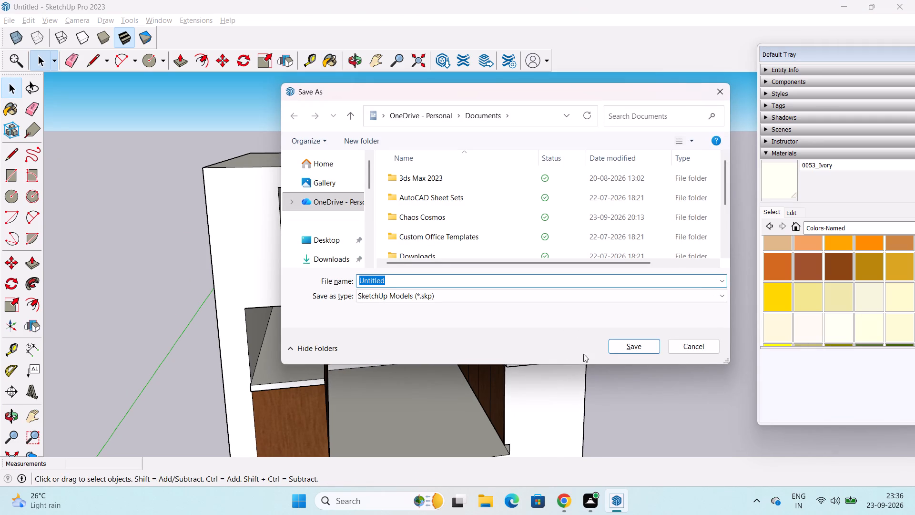
left_click(336, 239)
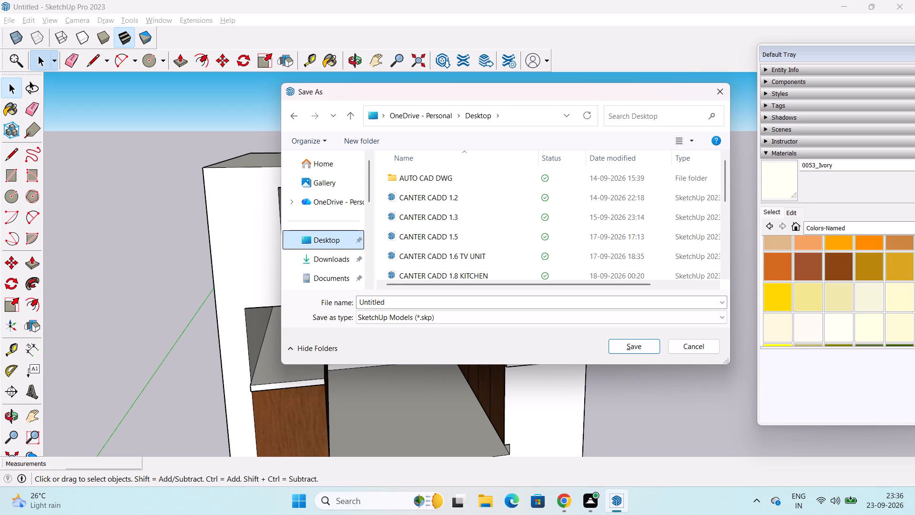
left_click(444, 305)
key("alt+Tab")
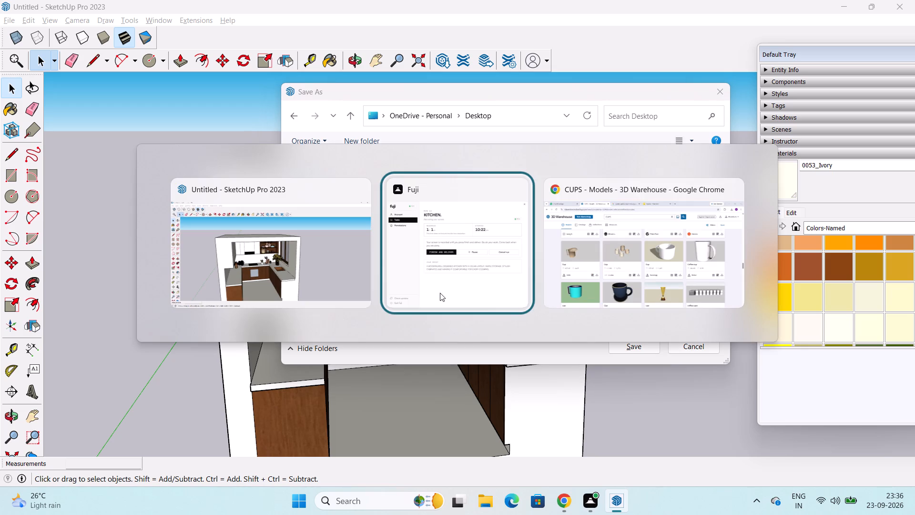
key("alt+Tab")
key("alt+Tab")
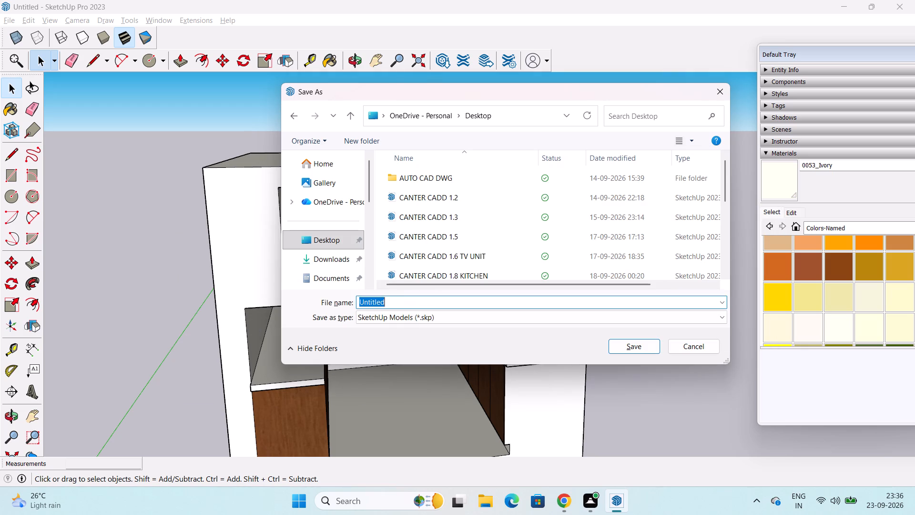
key("c")
key("a")
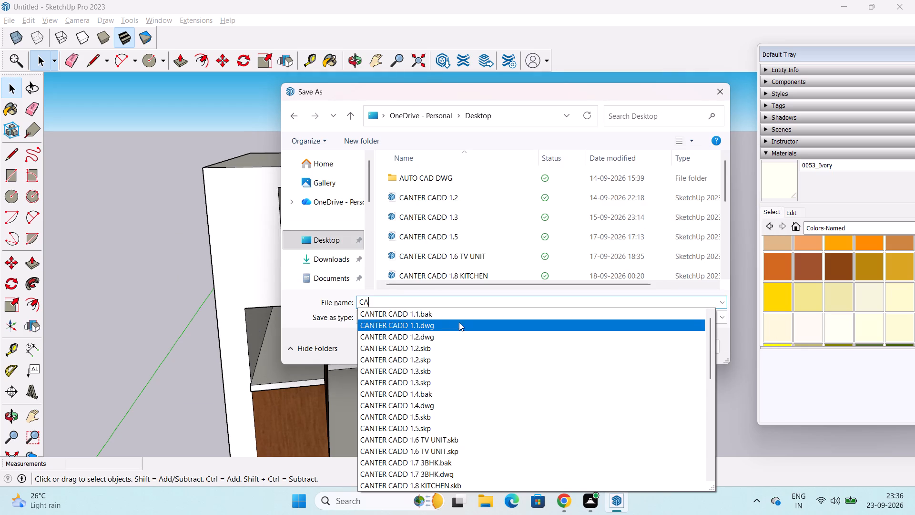
left_click(453, 318)
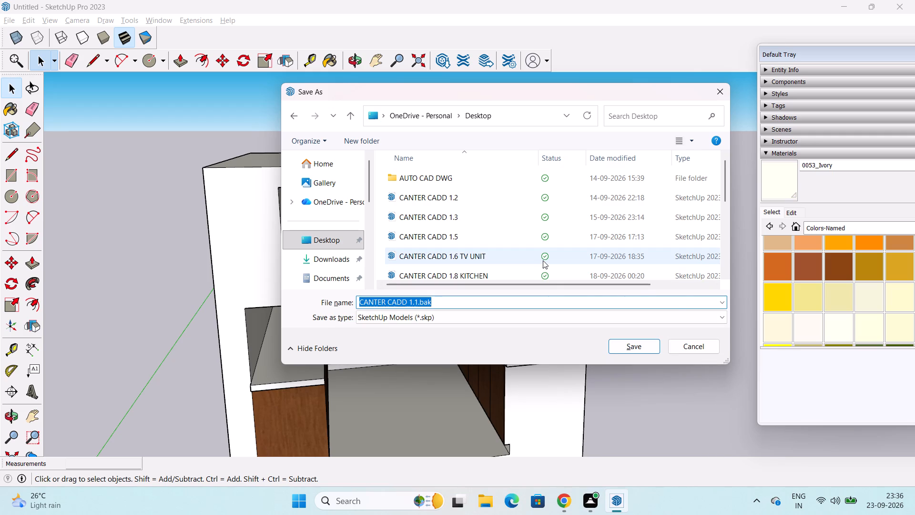
double_click(464, 299)
key("BackSpace")
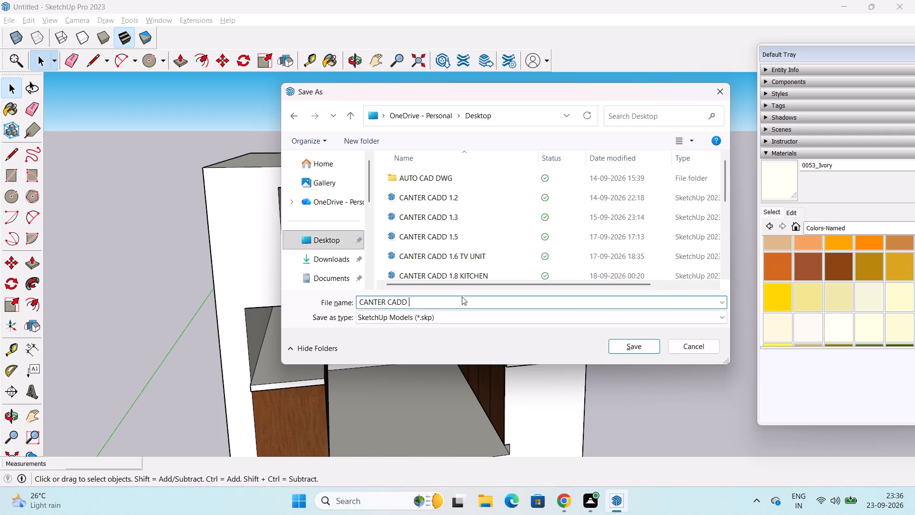
type("2.")
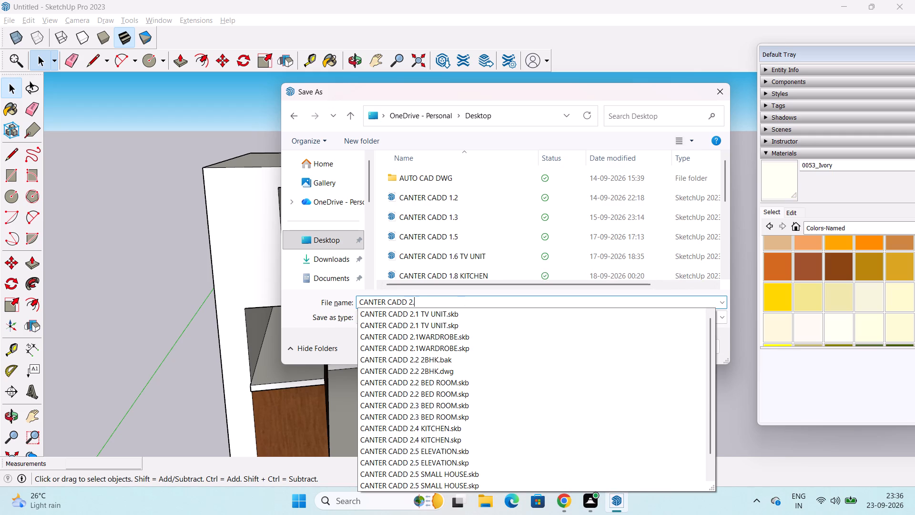
key("6")
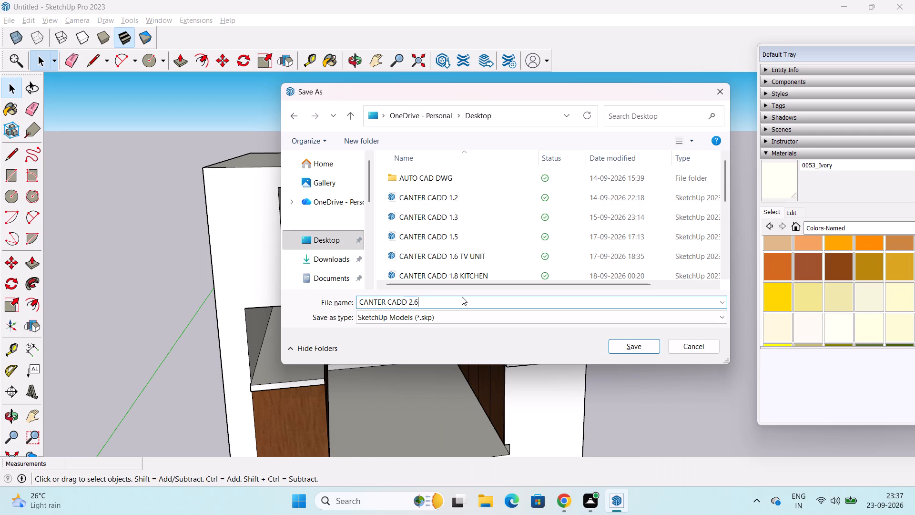
key("space")
key("k")
type("ITCHEN")
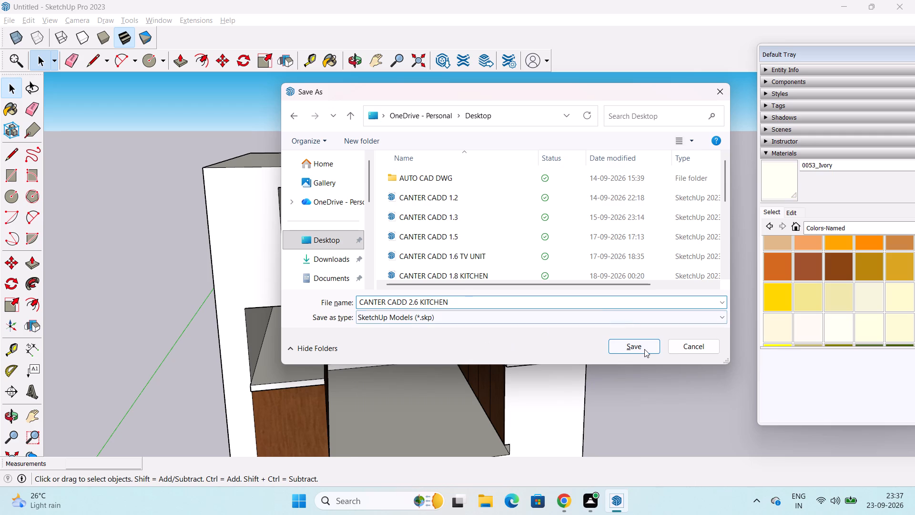
left_click(644, 349)
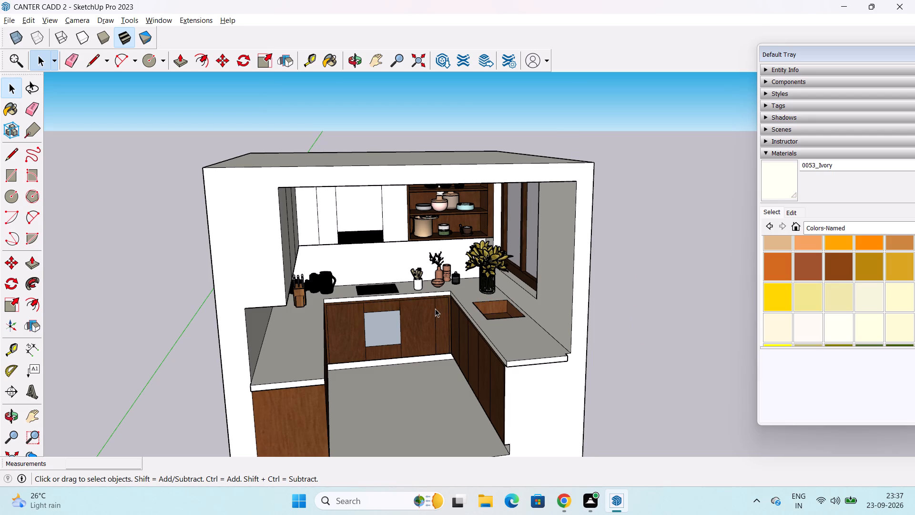
Save the kitchen model again under its current file name.
key("ctrl+s")
key("ctrl+s")
Switch to the Fuji app.
key("alt+Tab")
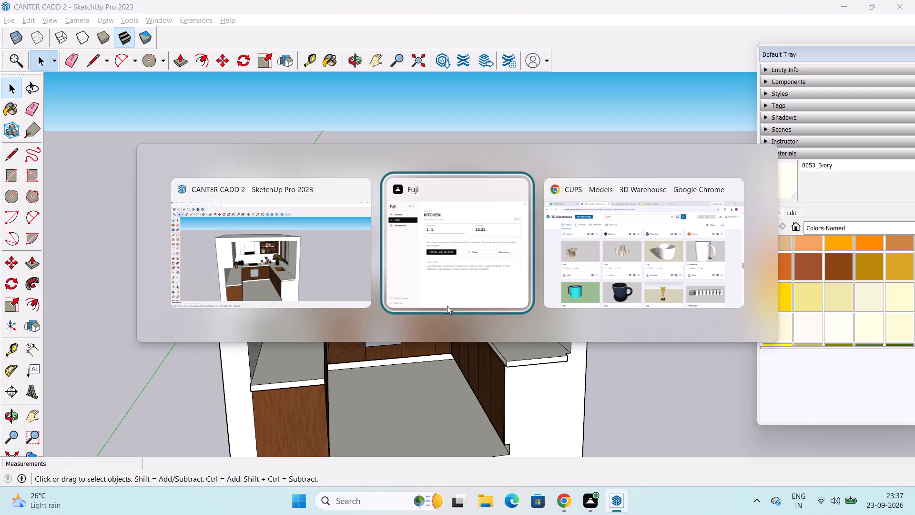